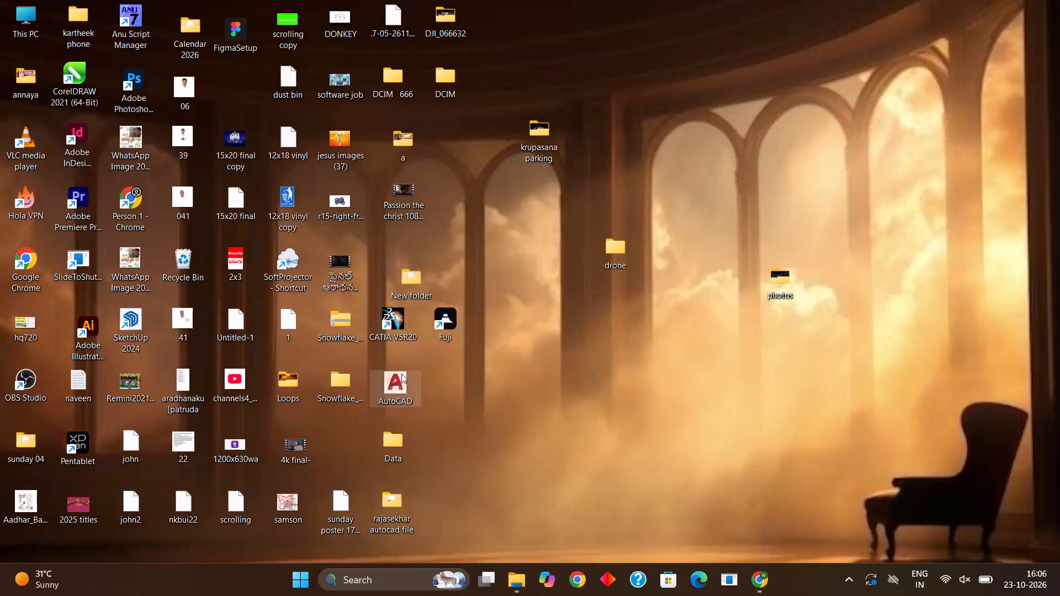
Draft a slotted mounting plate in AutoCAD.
Launch AutoCAD from the desktop.
click(401, 374)
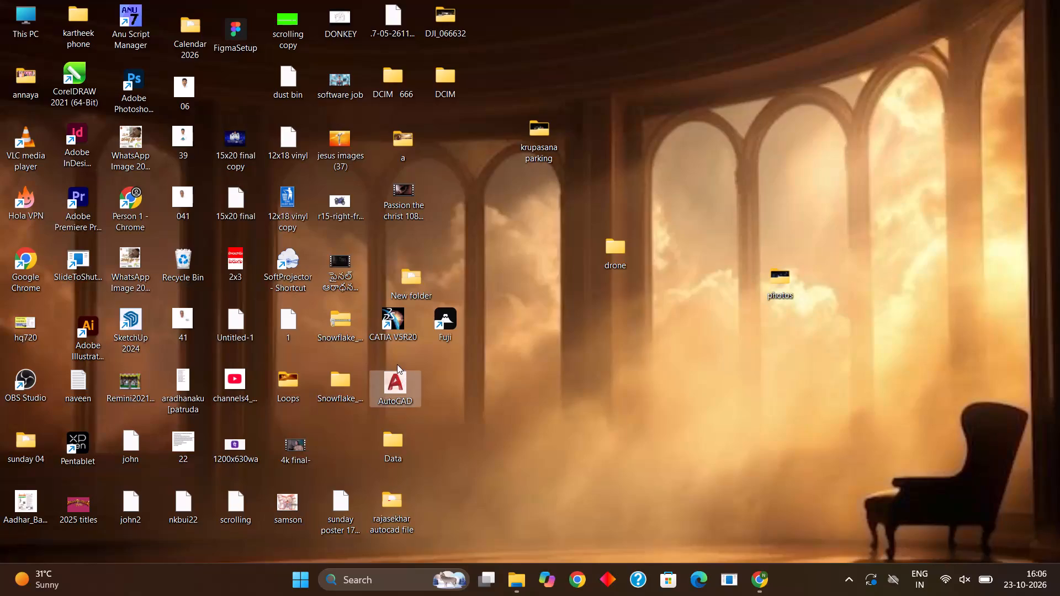
double_click(386, 379)
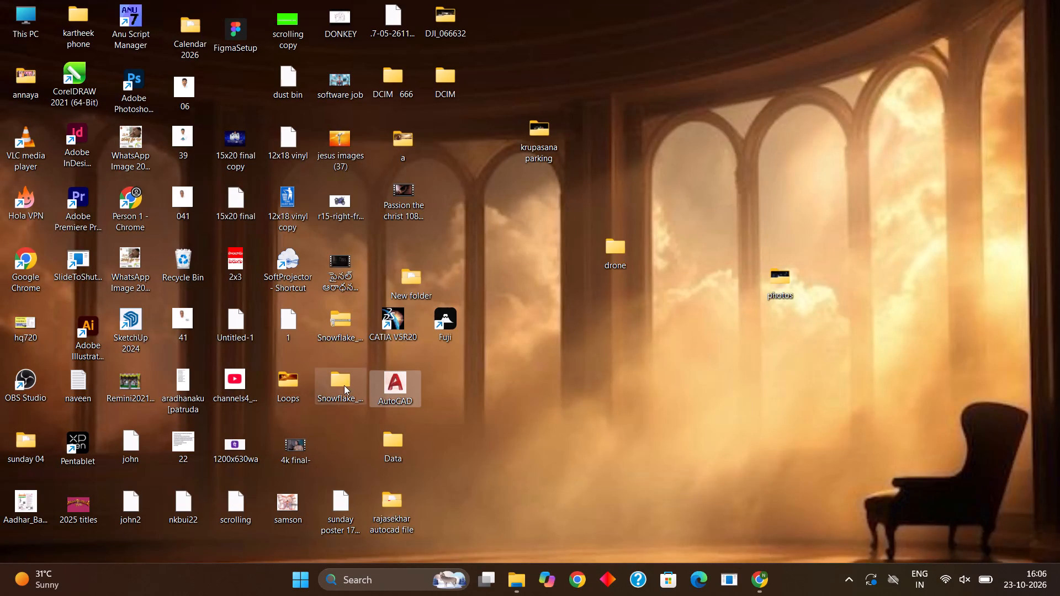
double_click(385, 386)
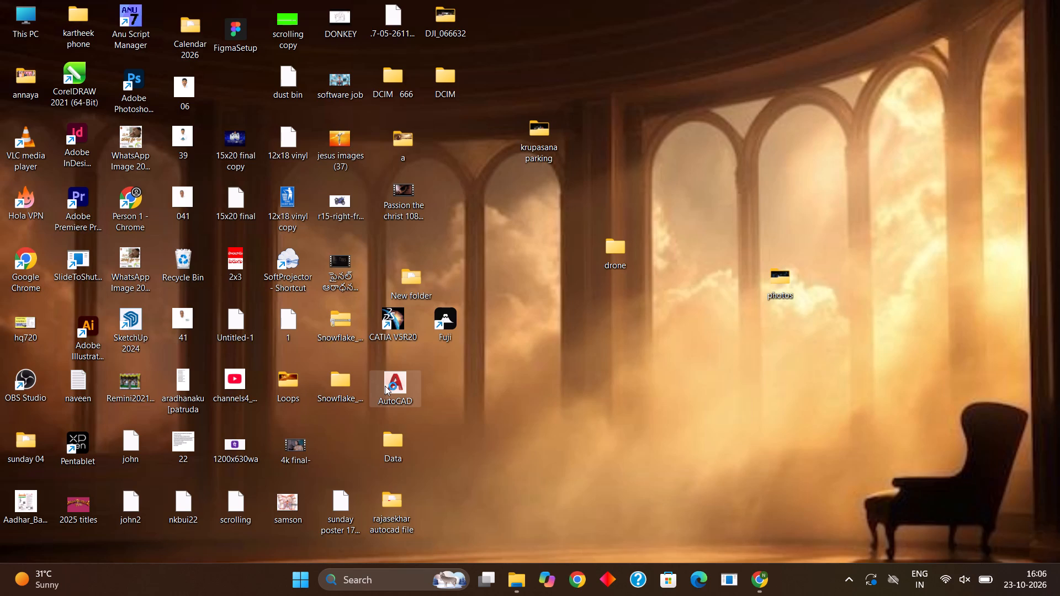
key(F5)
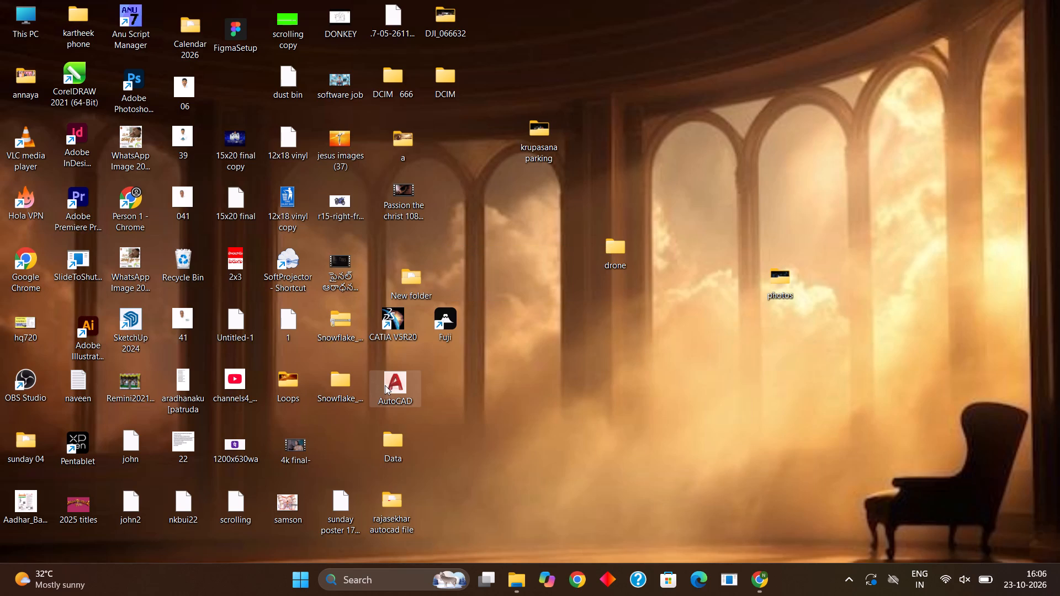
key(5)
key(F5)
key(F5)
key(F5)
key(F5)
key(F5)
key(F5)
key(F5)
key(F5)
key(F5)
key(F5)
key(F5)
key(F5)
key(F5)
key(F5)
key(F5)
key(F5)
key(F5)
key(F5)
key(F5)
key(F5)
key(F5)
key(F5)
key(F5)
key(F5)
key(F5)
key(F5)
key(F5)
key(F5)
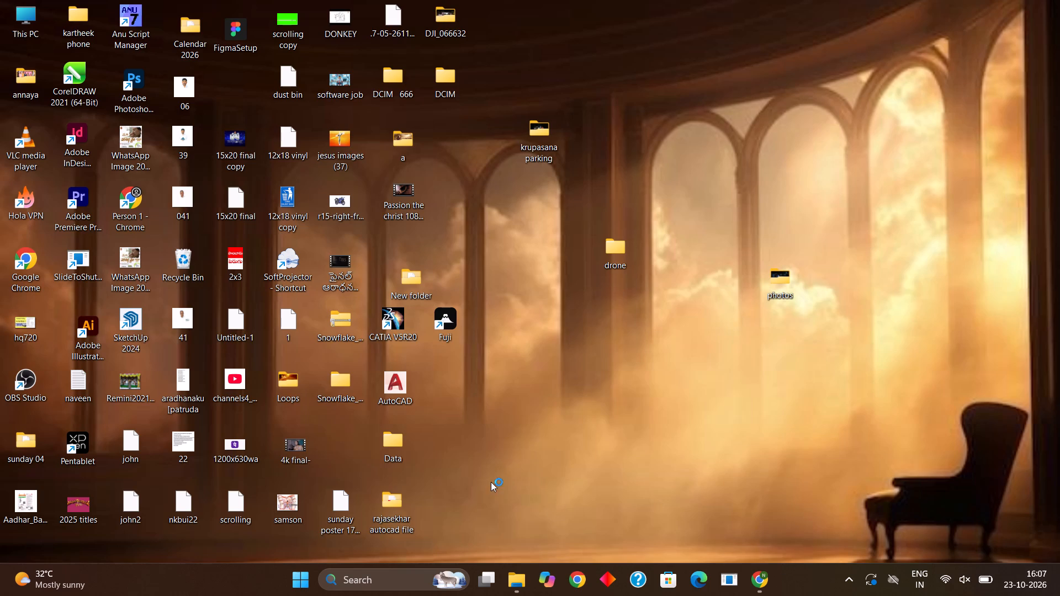
Launch the Fuji application from the desktop.
click(446, 318)
double_click(446, 318)
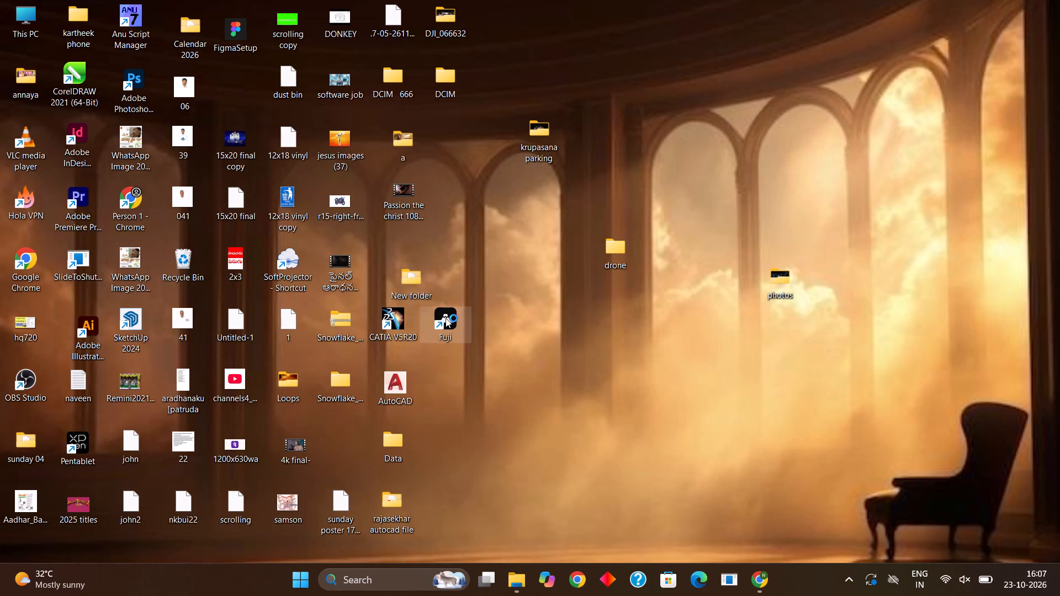
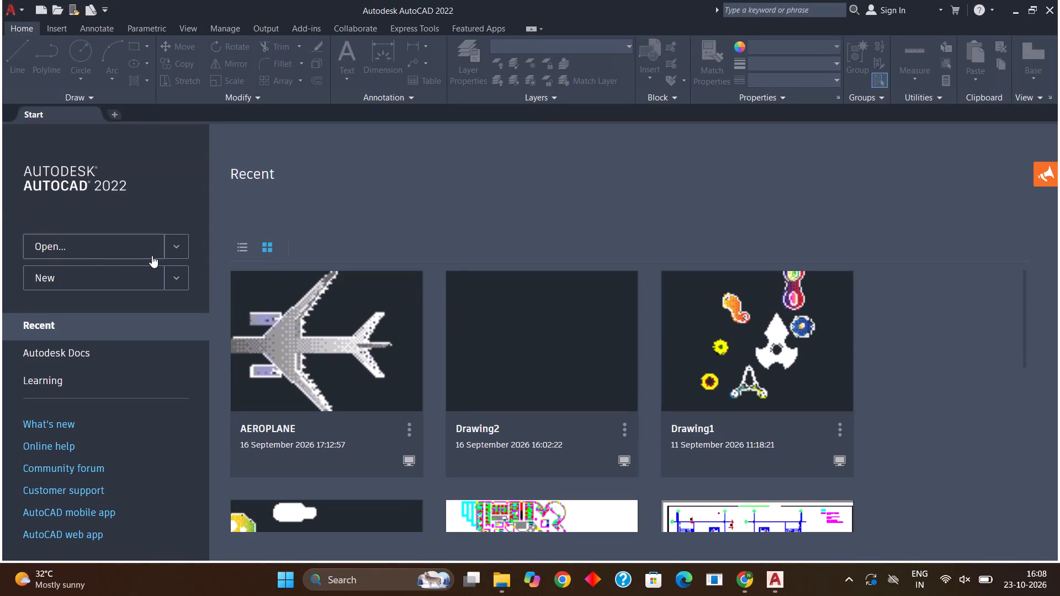
Create a new blank drawing.
click(97, 280)
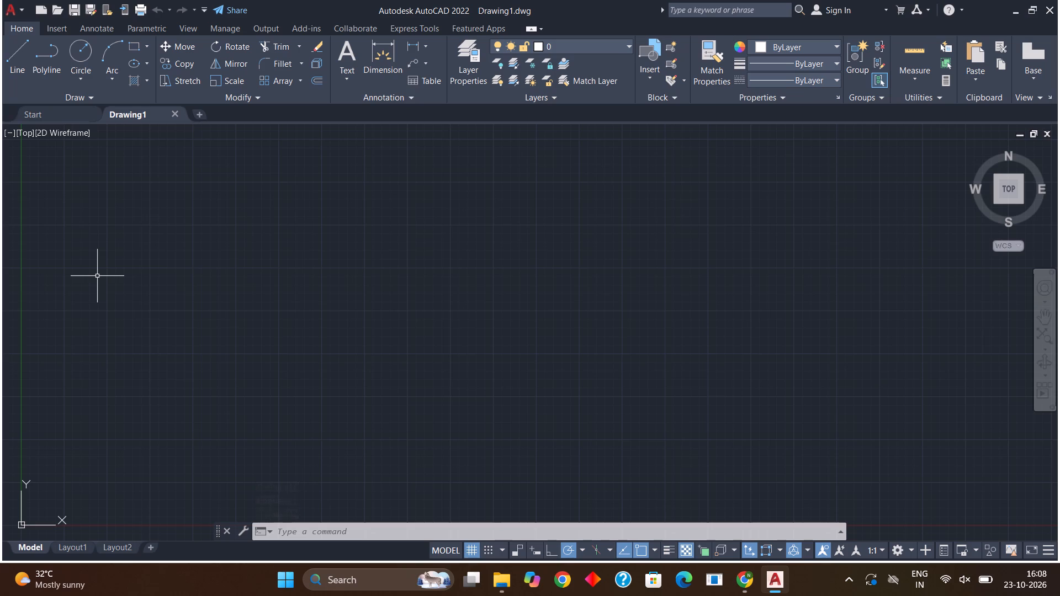
Modify the Standard dimension style to a primary unit precision of 0.00 and close the dimension style settings.
key(d)
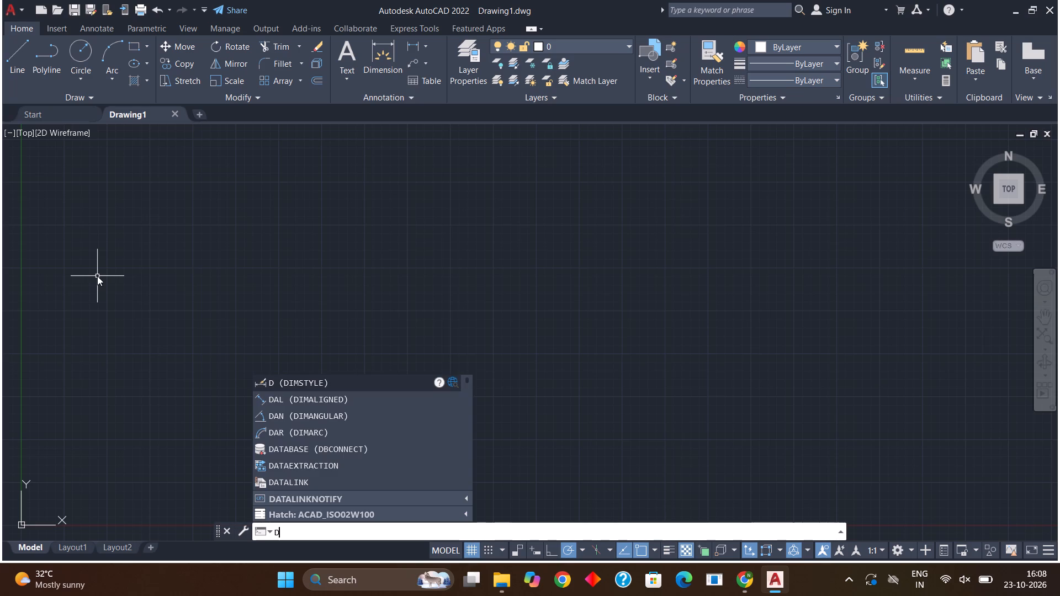
key(Return)
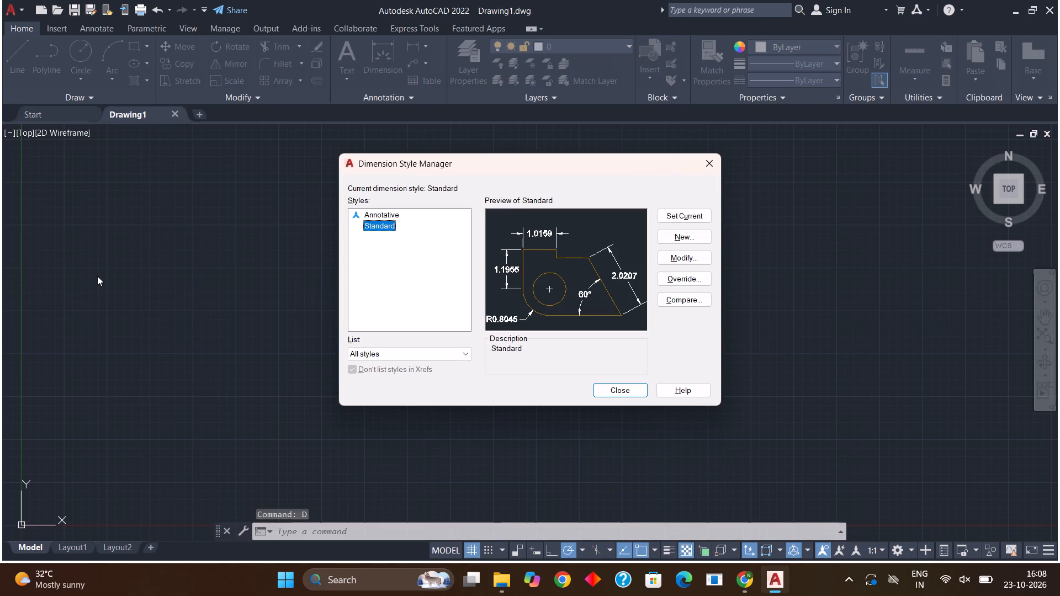
click(707, 262)
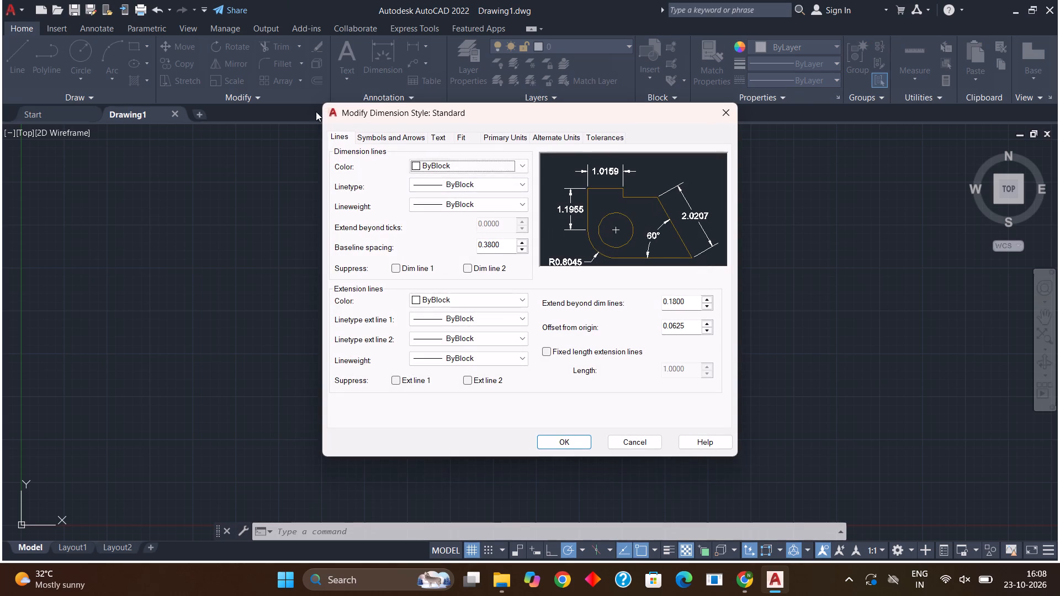
click(497, 138)
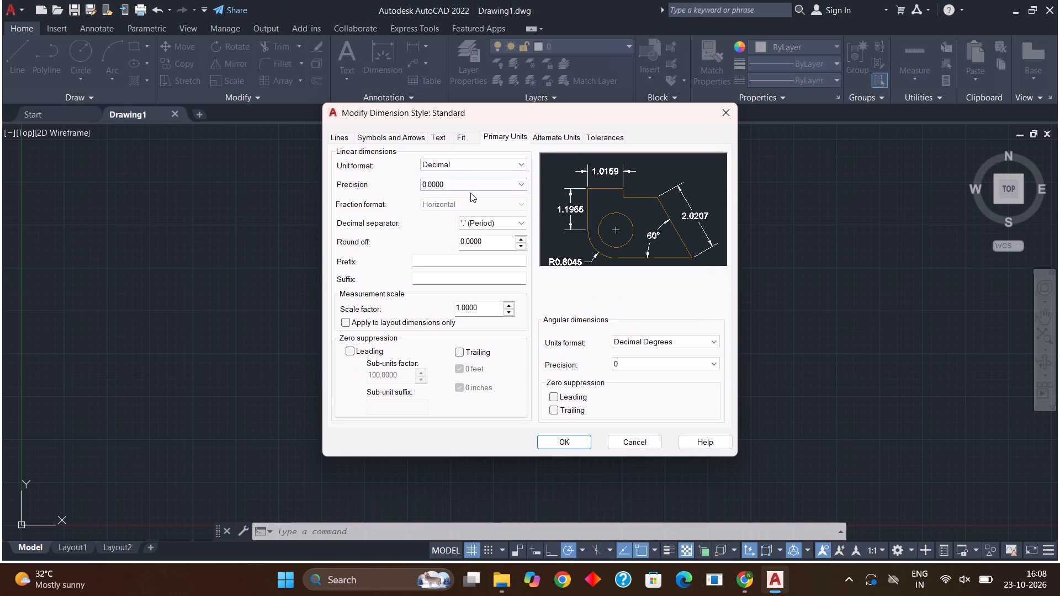
click(470, 193)
click(471, 189)
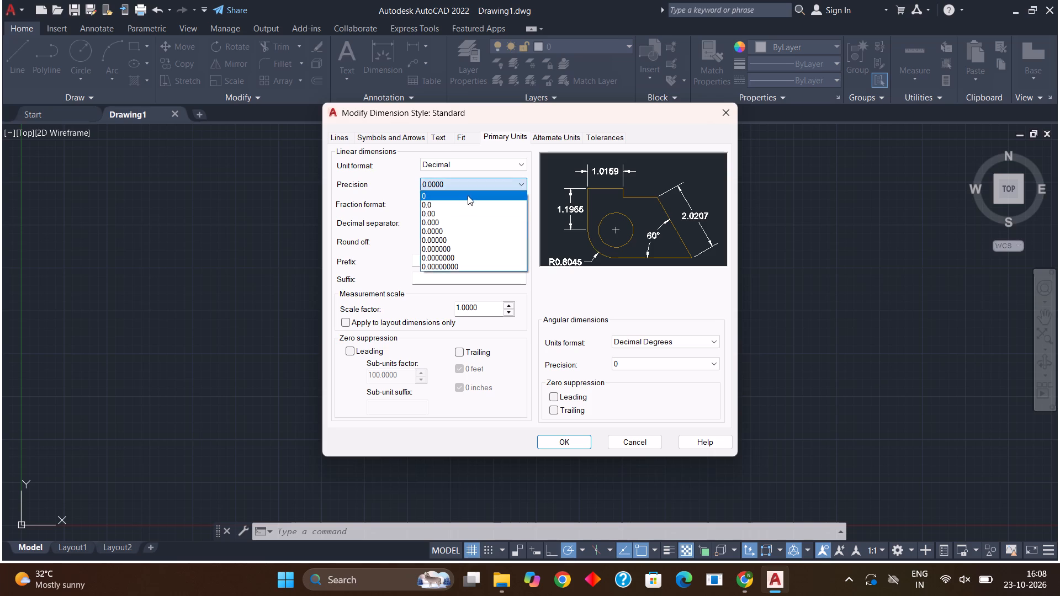
click(460, 215)
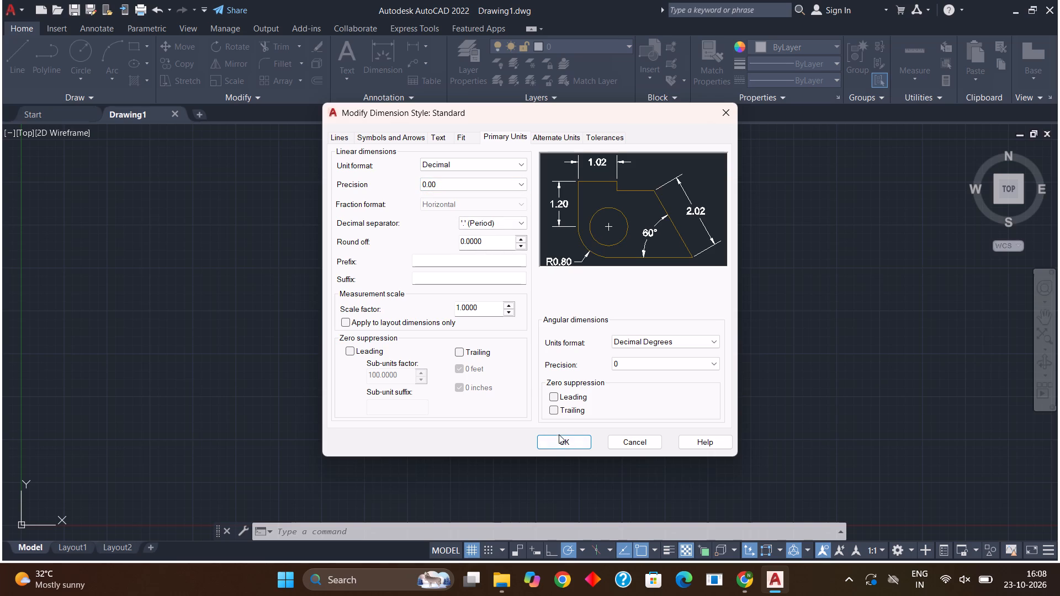
click(560, 437)
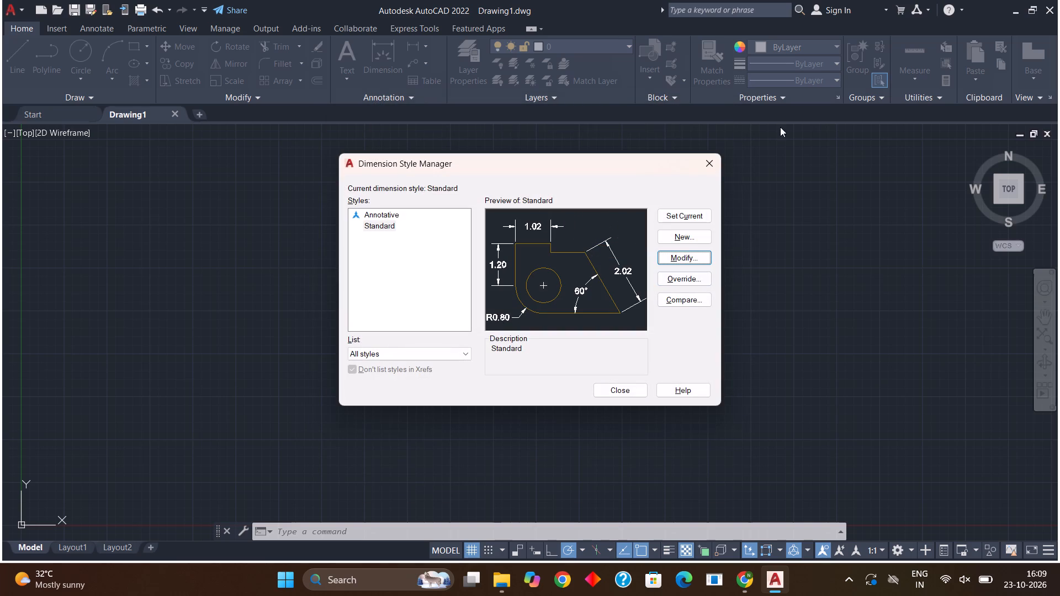
click(704, 220)
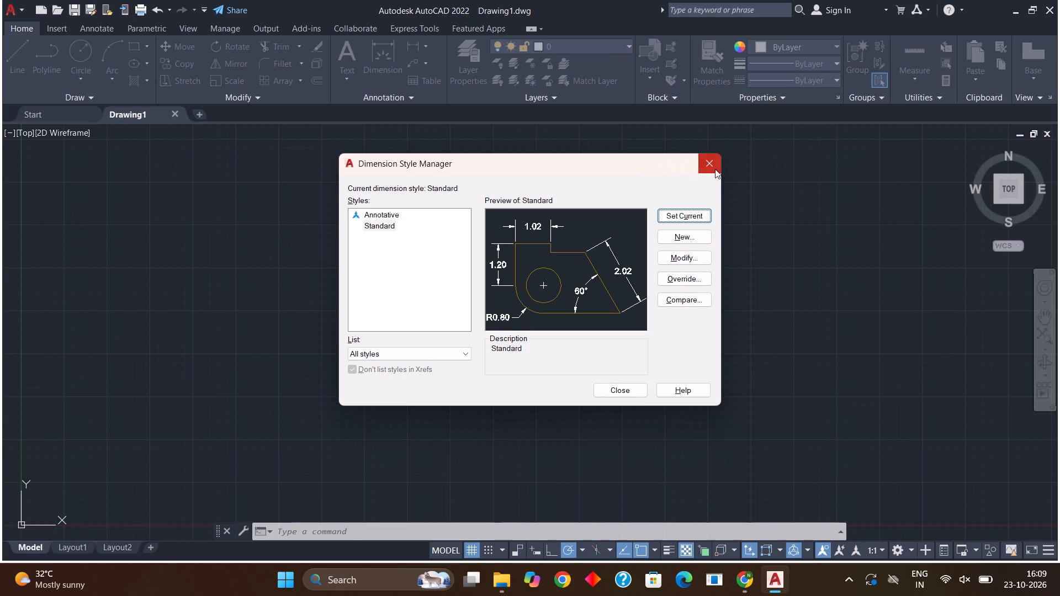
click(715, 168)
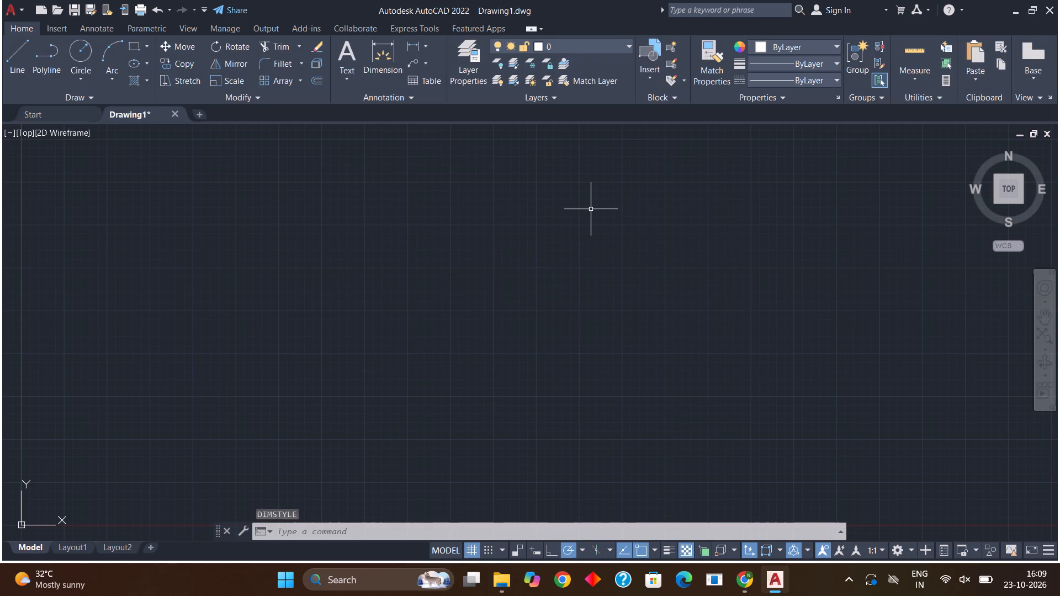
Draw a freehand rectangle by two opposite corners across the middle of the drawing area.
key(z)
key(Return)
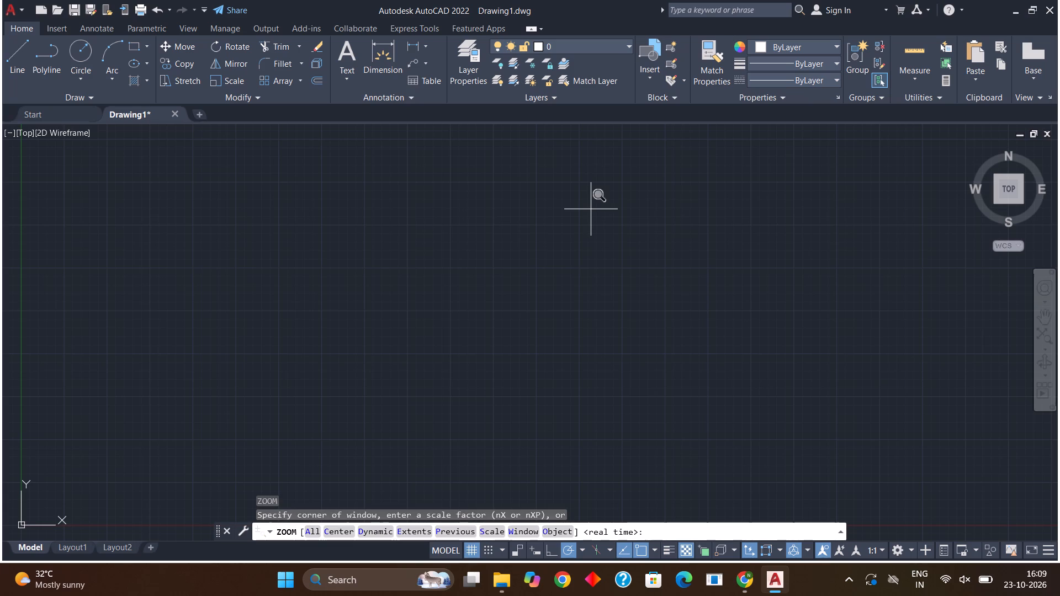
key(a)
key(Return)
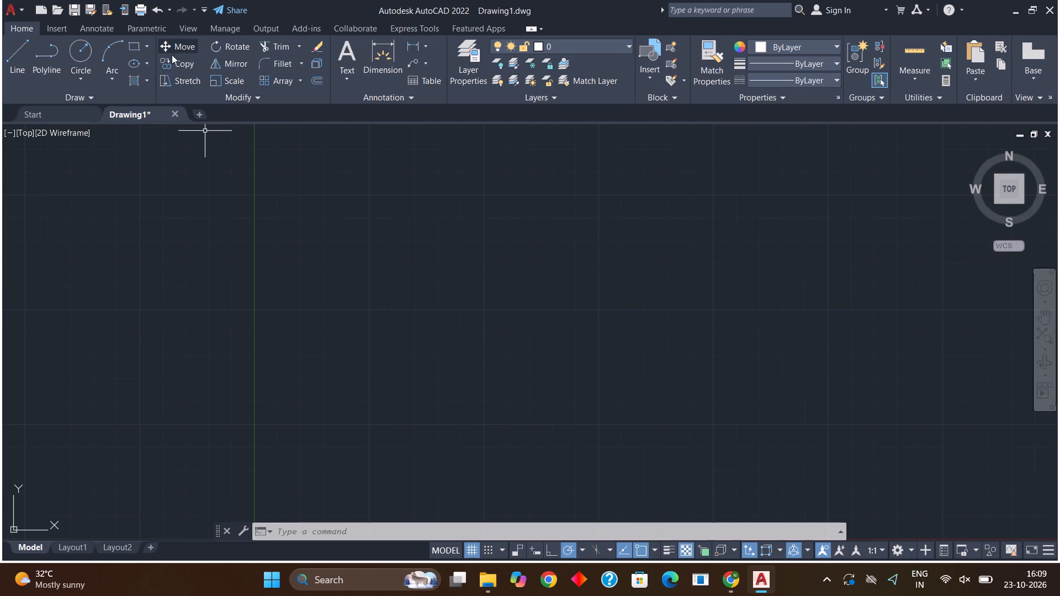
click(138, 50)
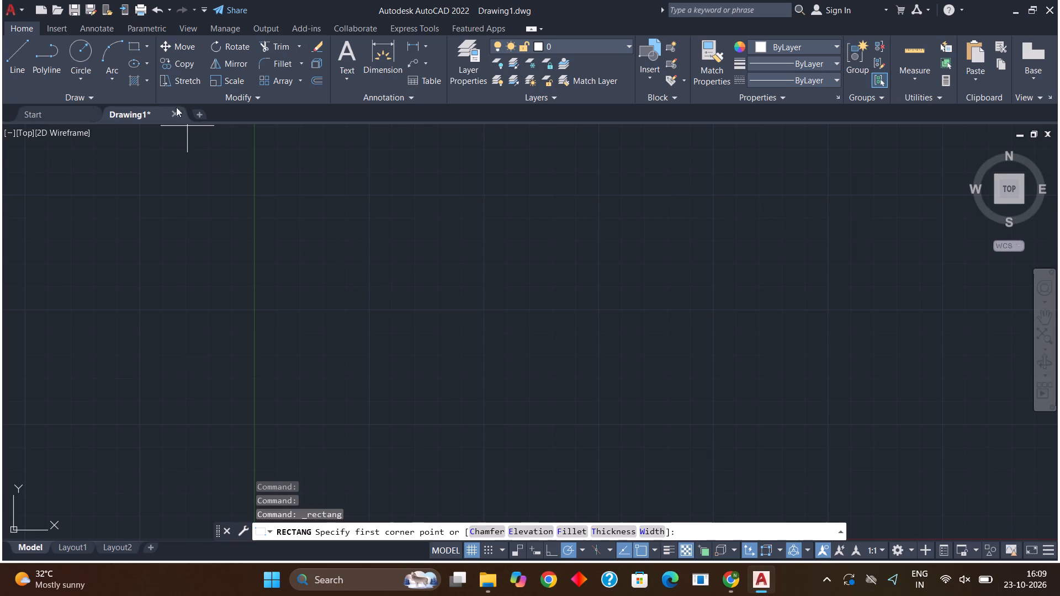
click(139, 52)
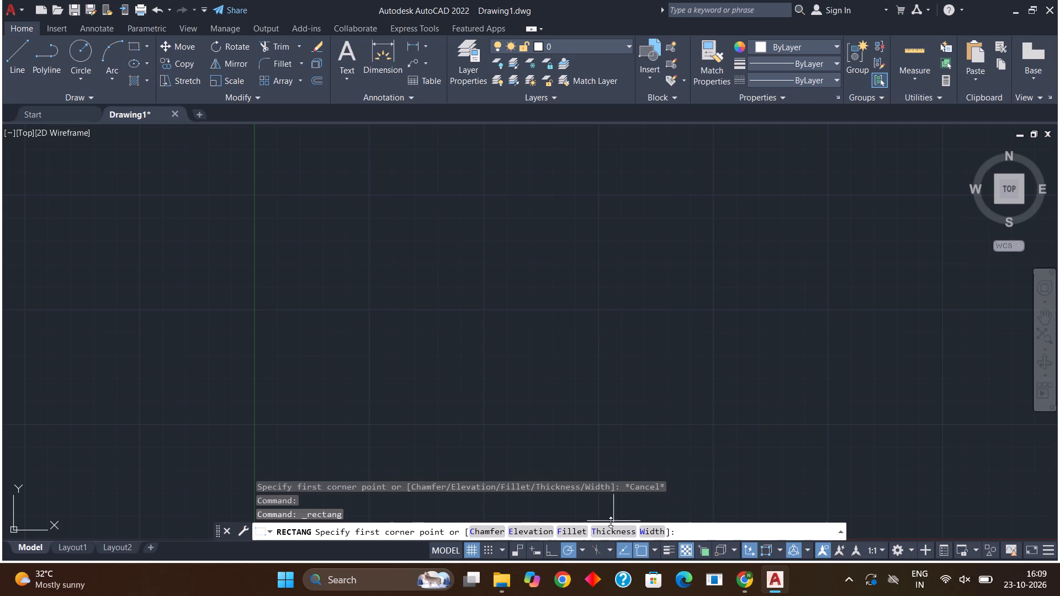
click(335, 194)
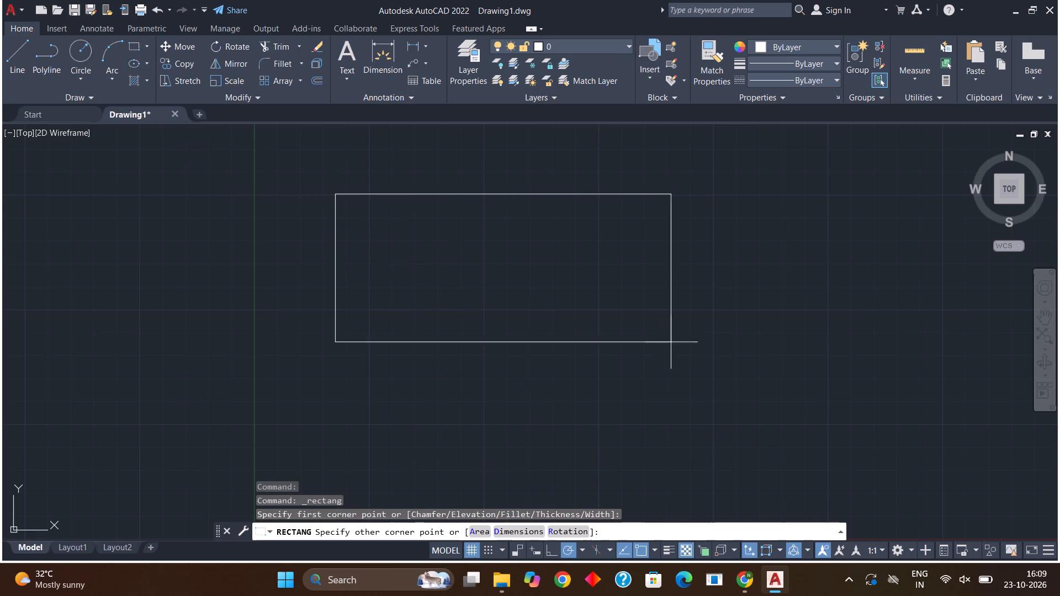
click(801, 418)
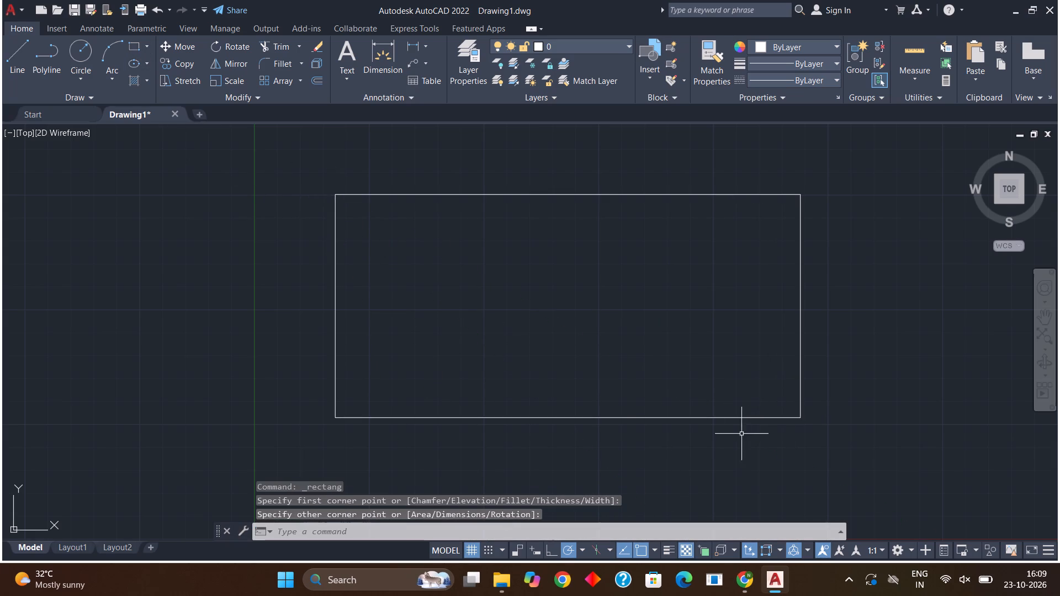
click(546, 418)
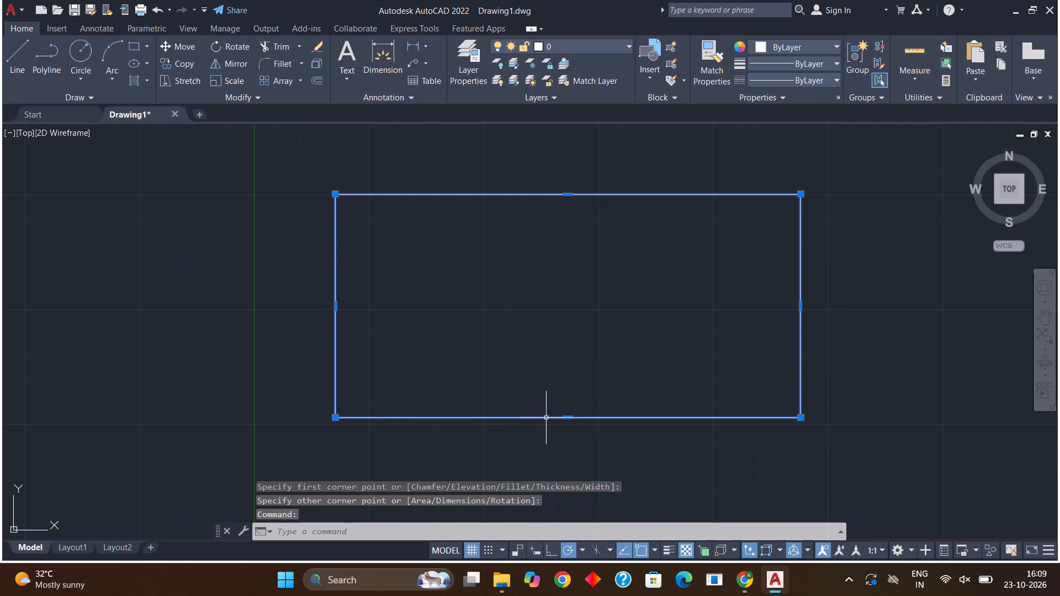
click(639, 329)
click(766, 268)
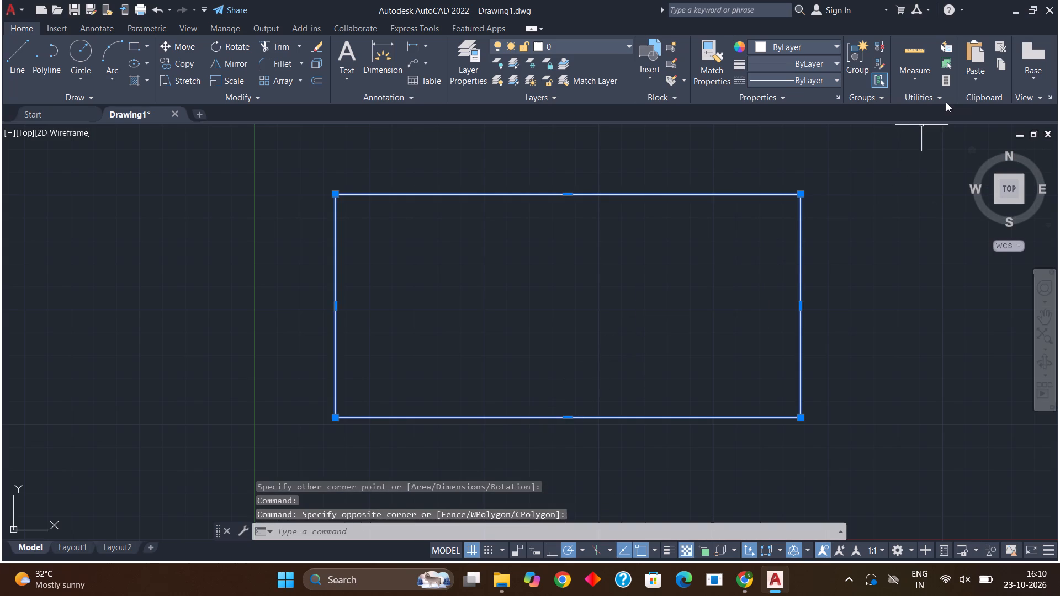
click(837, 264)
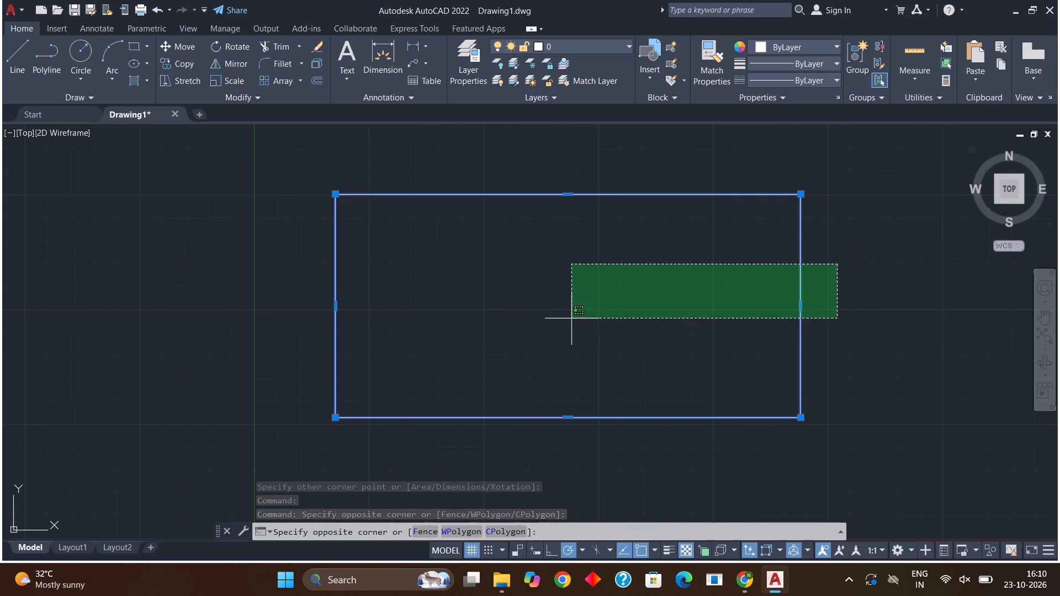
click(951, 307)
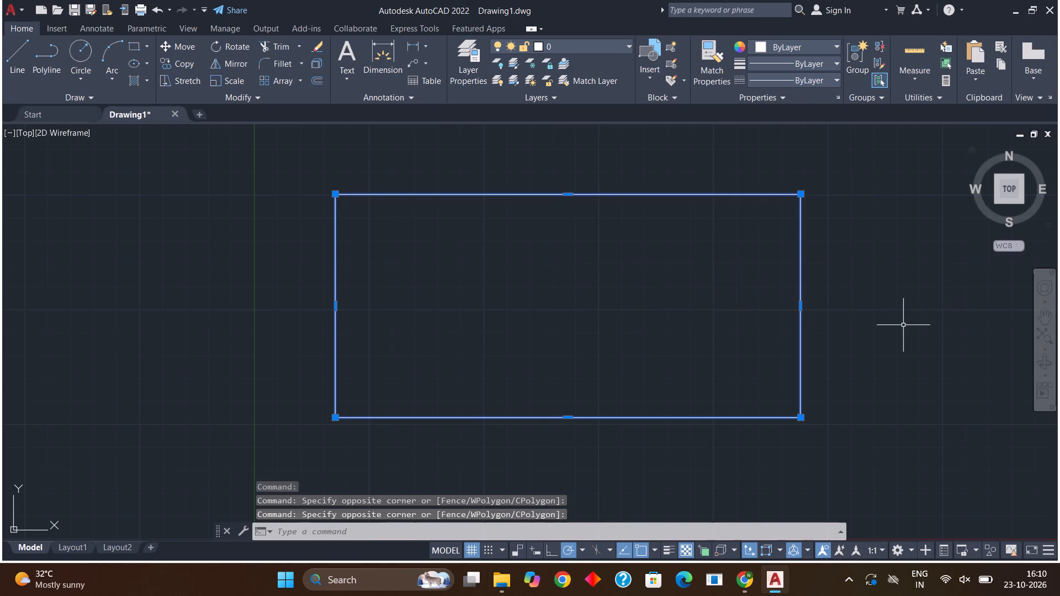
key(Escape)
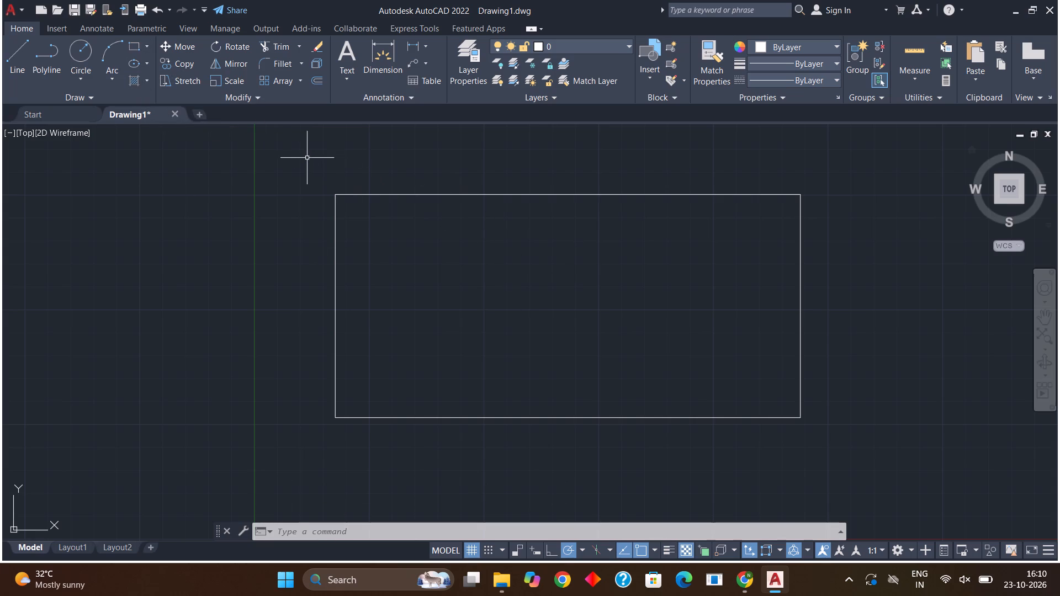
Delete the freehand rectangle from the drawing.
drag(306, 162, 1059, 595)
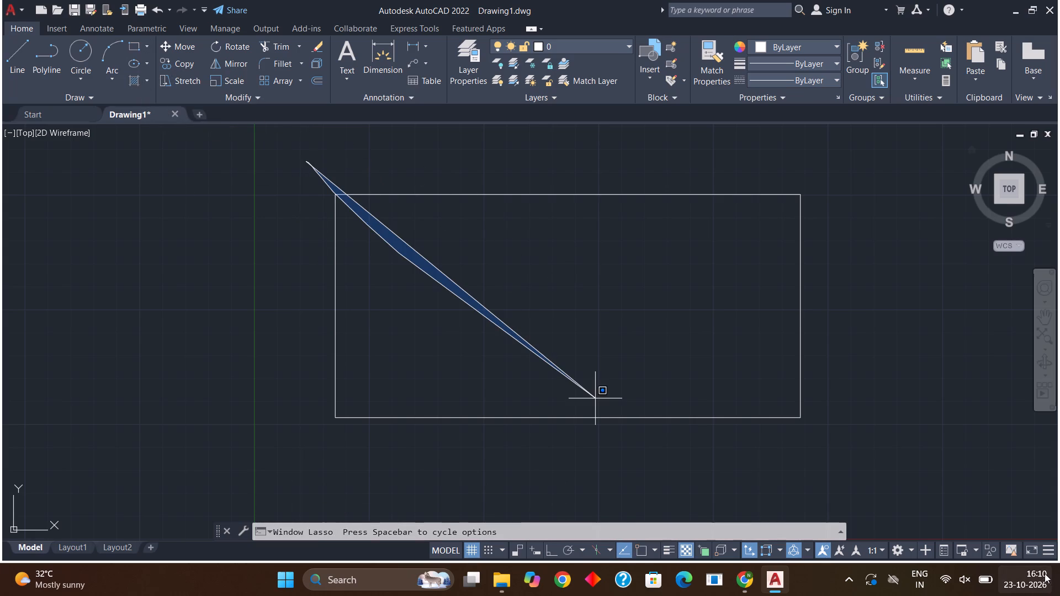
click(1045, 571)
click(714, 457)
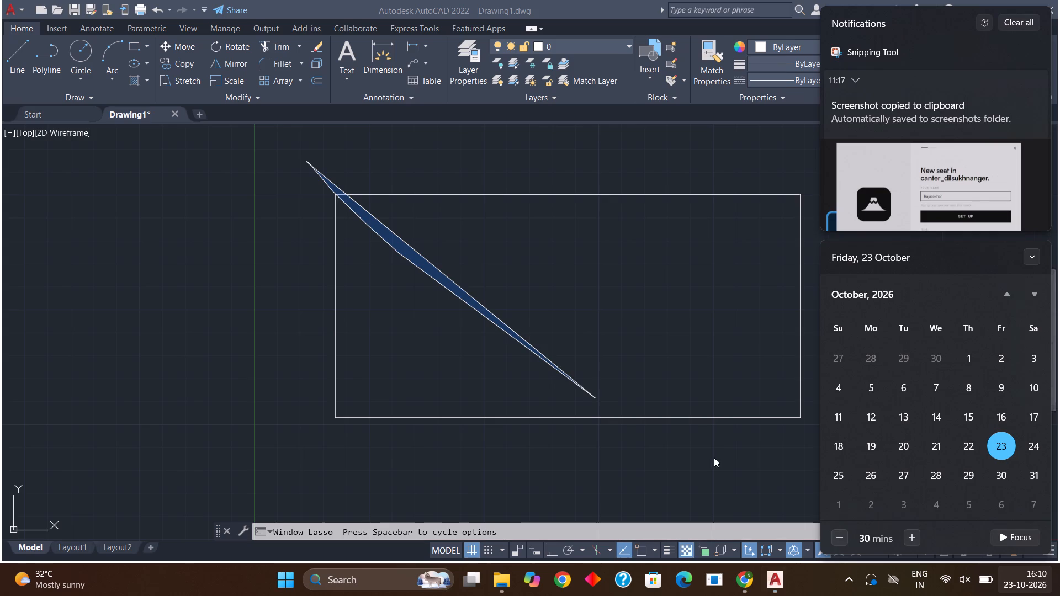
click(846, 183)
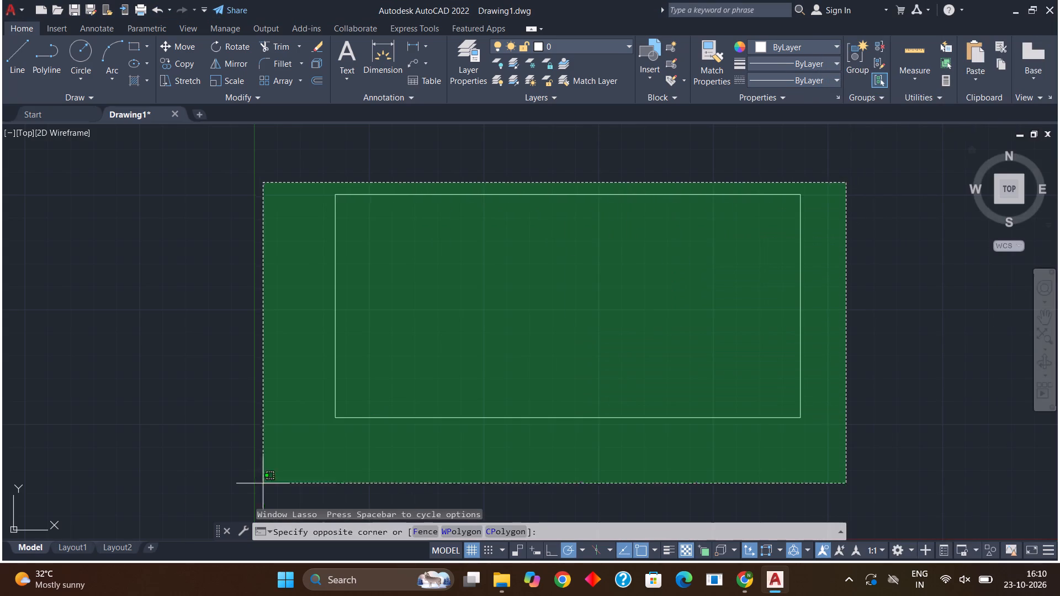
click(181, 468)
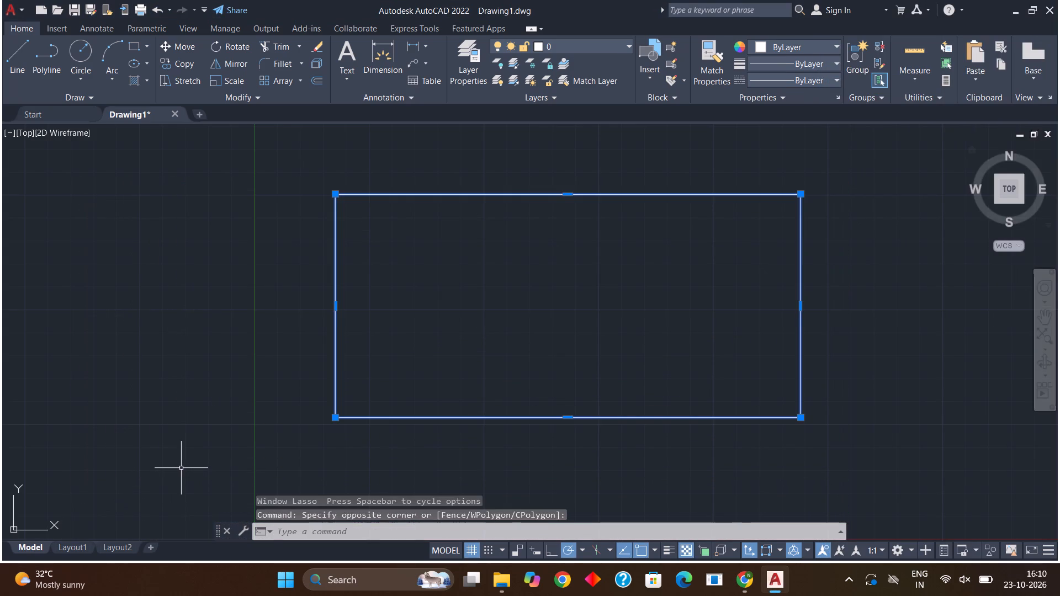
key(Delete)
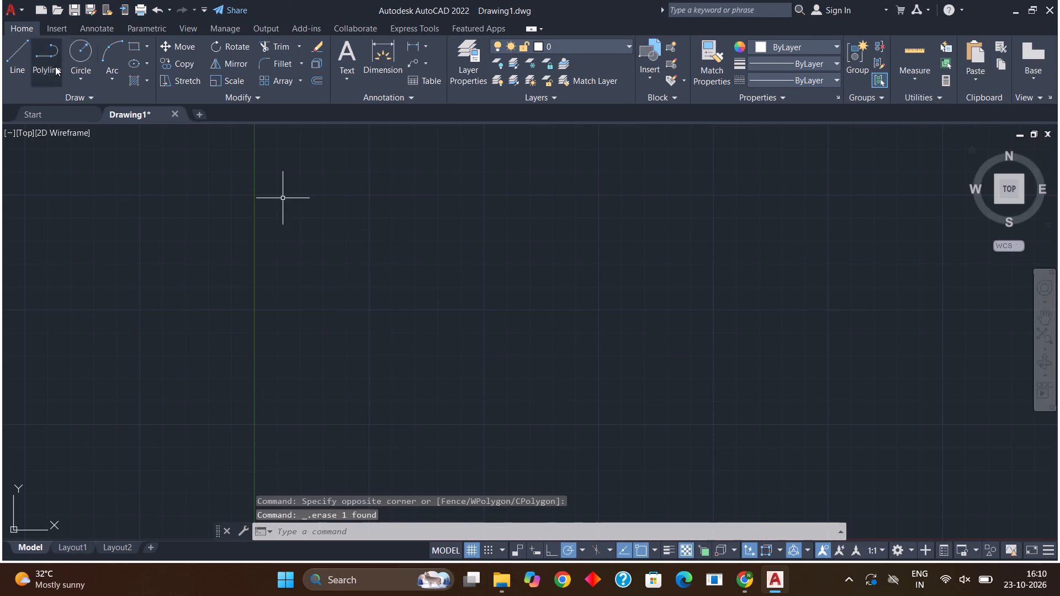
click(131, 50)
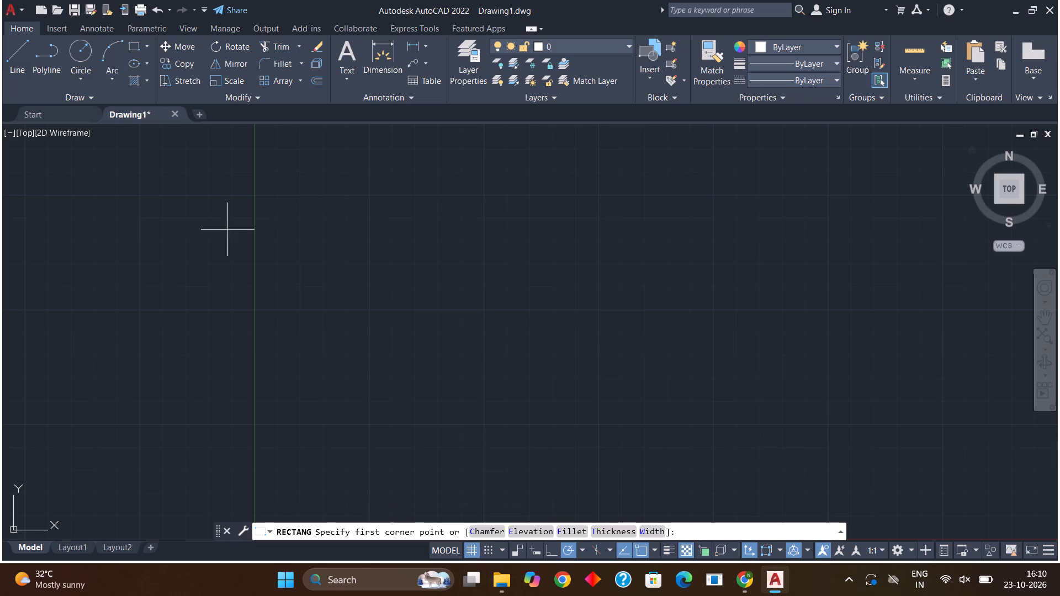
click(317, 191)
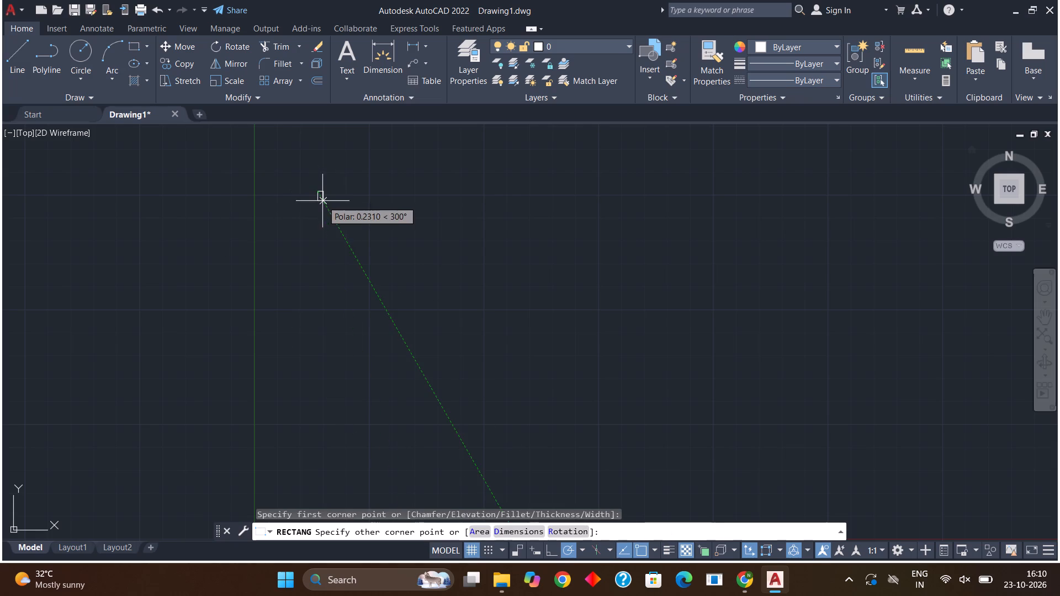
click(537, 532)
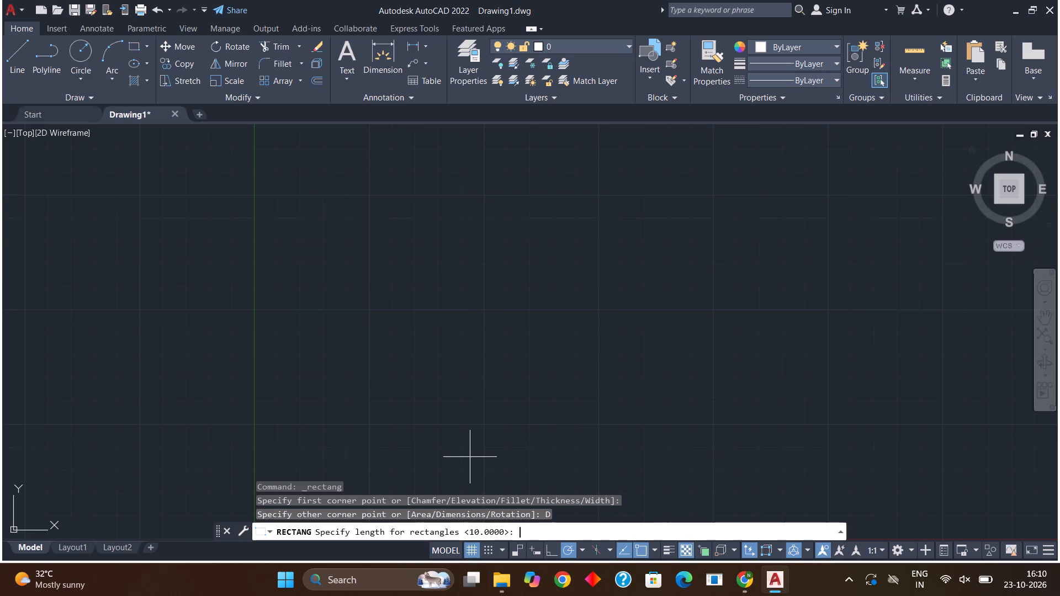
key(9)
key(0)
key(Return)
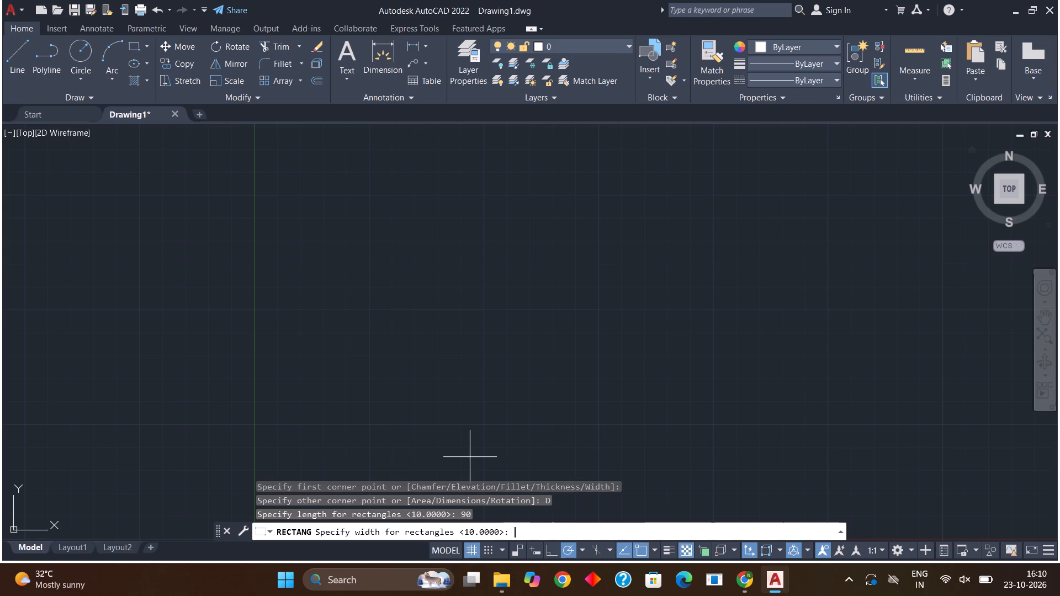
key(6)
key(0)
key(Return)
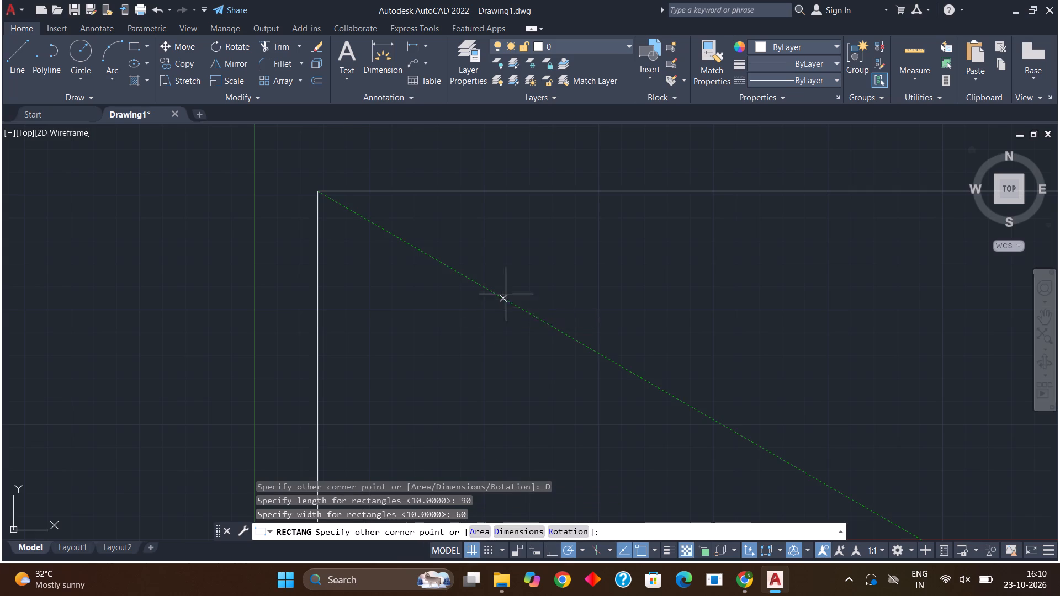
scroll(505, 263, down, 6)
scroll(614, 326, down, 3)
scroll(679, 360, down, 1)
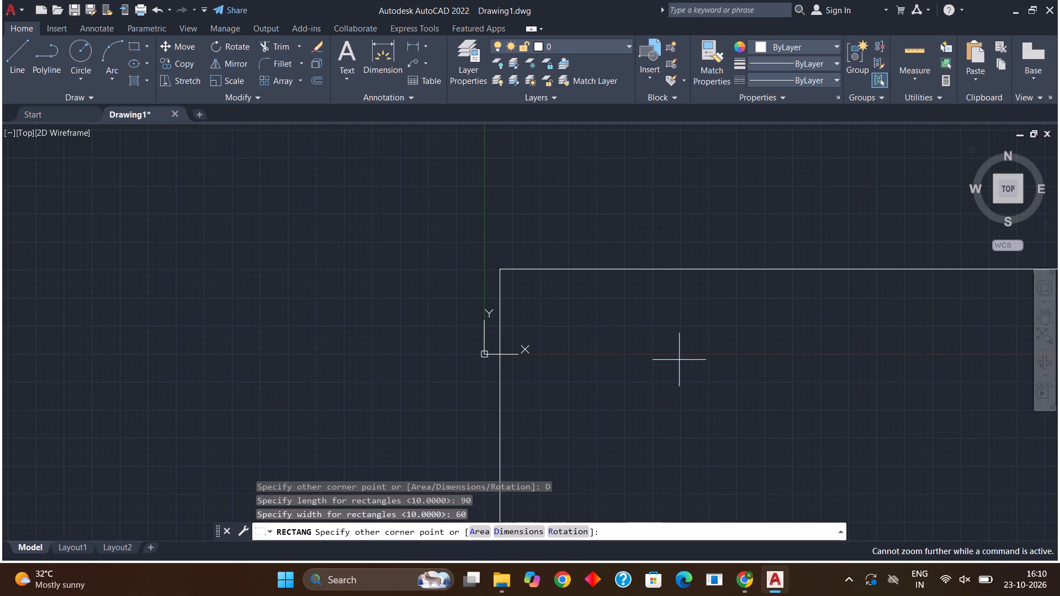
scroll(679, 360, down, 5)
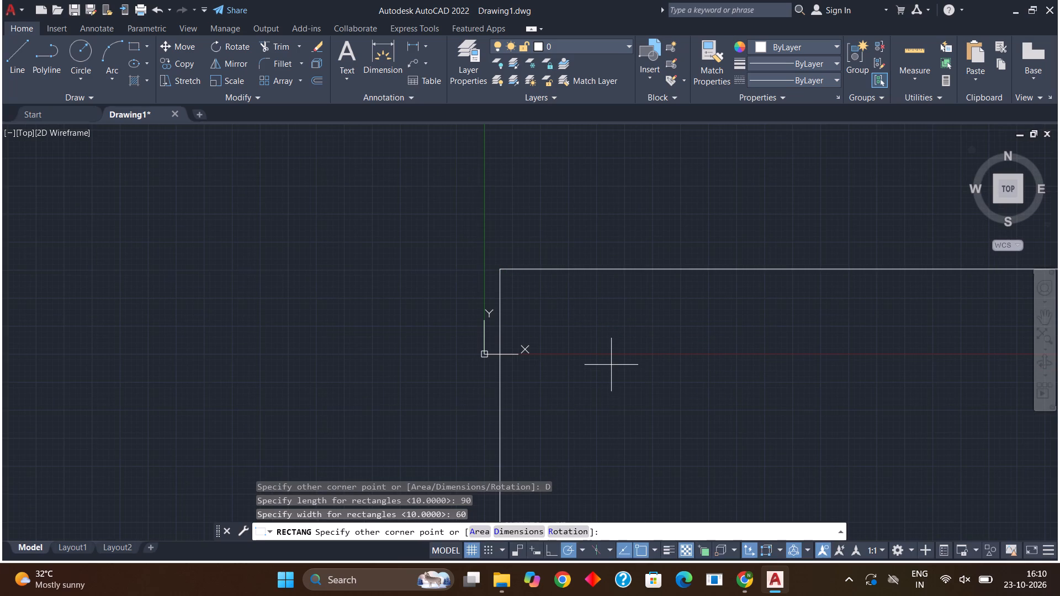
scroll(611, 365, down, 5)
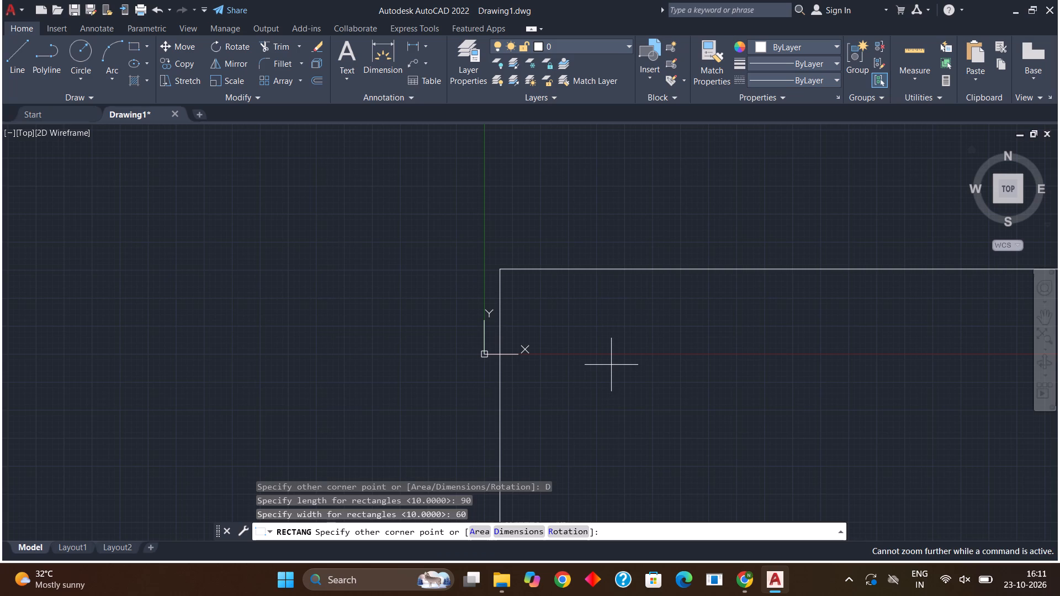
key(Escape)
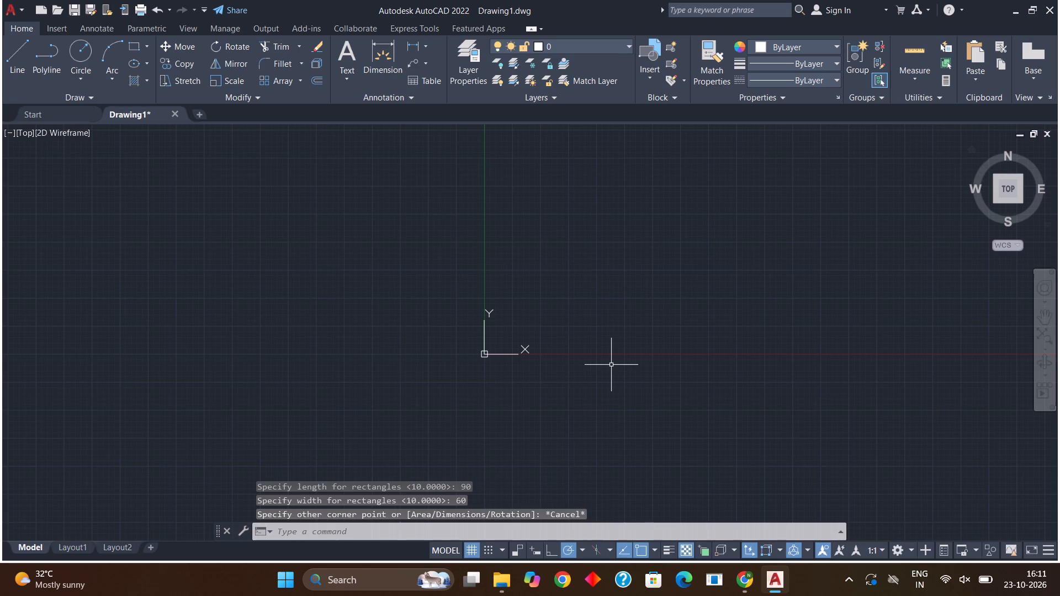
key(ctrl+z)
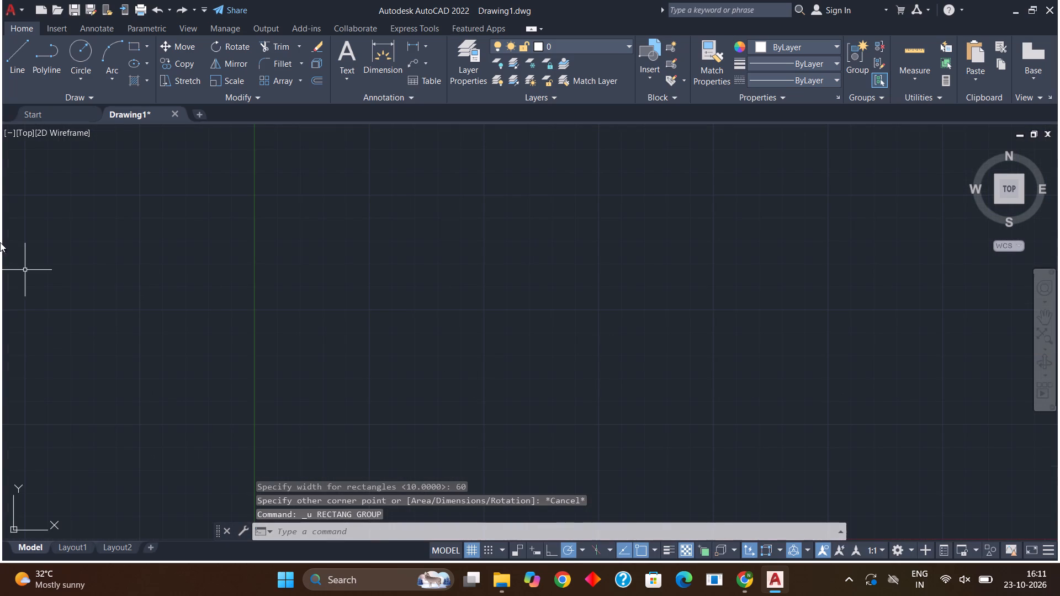
Draw a rectangle with length 90 and width 60, extending up and to the right from a corner near the origin.
click(129, 44)
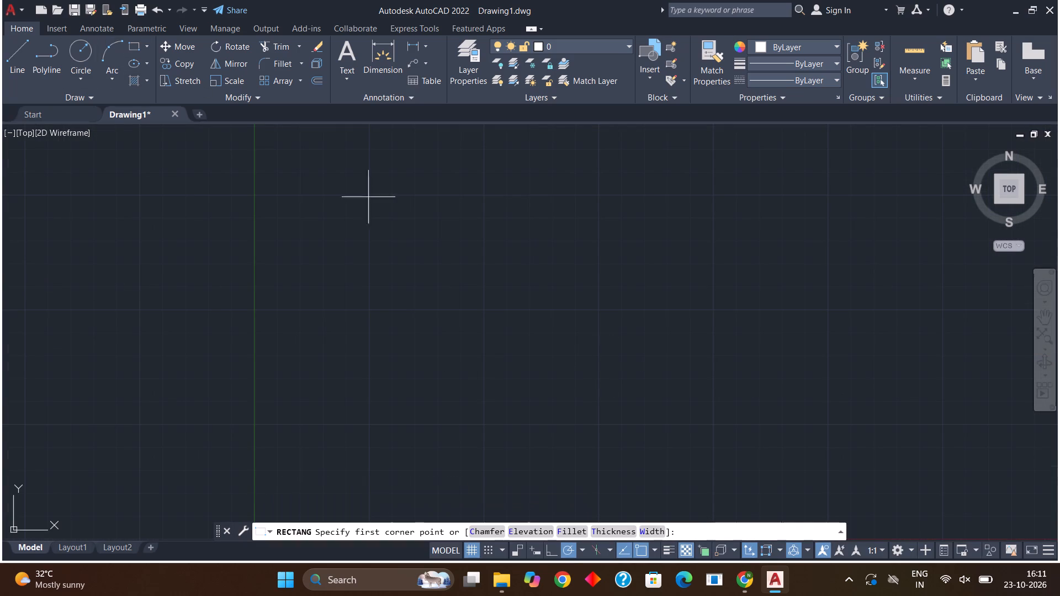
click(351, 212)
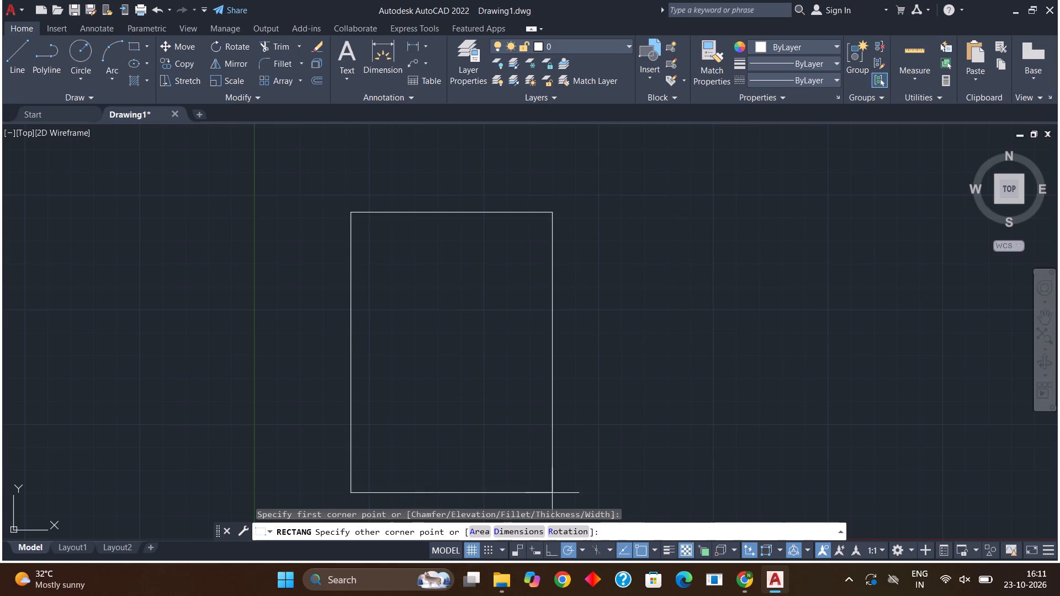
click(537, 530)
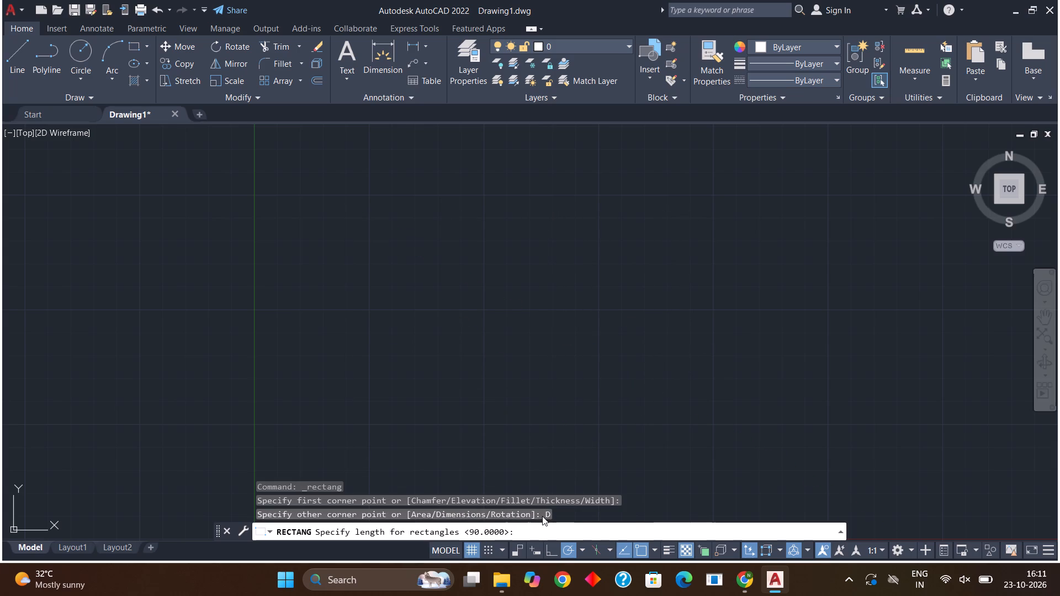
key(Page_Up)
key(Insert)
key(Return)
key(Right)
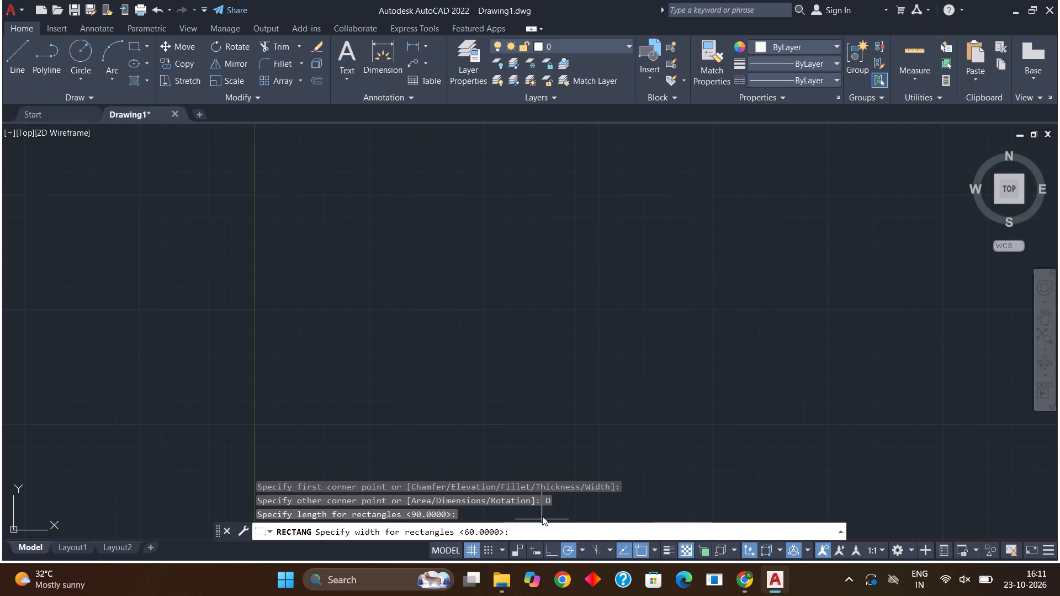
key(Insert)
key(Return)
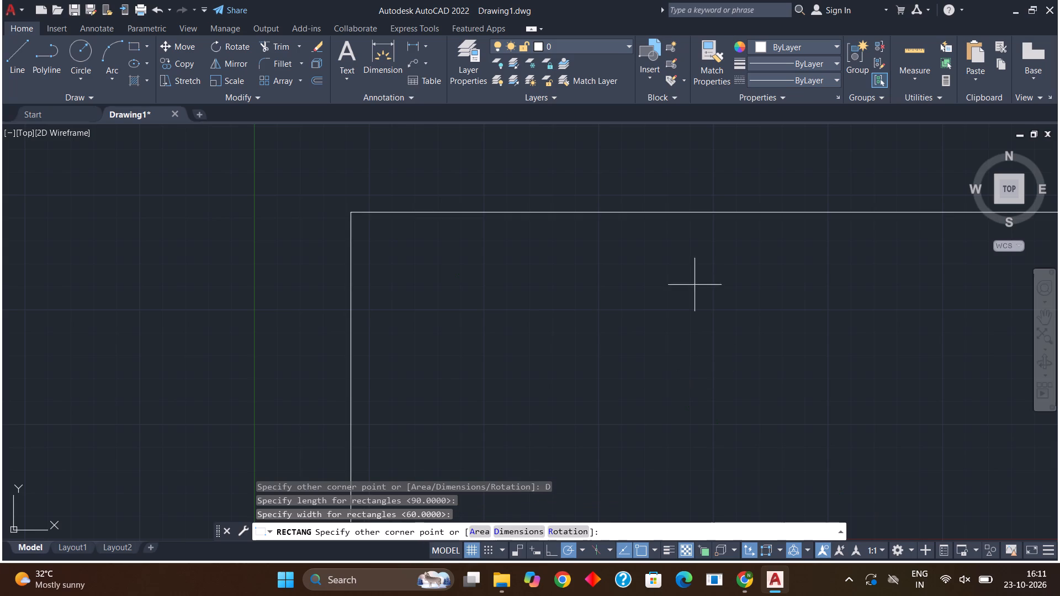
key(Return)
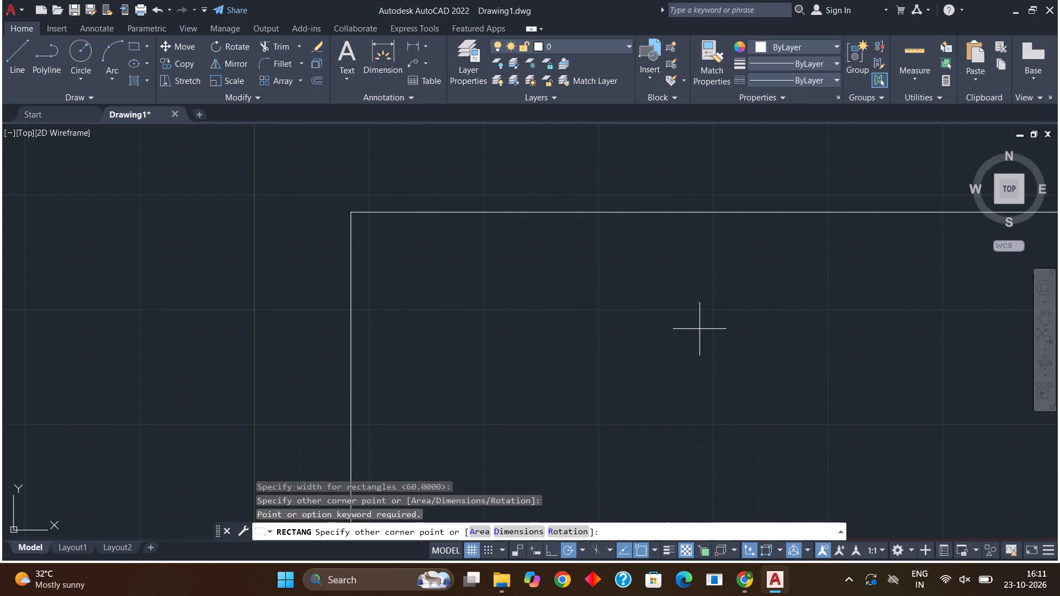
scroll(699, 329, down, 7)
middle_drag(764, 400, 365, 199)
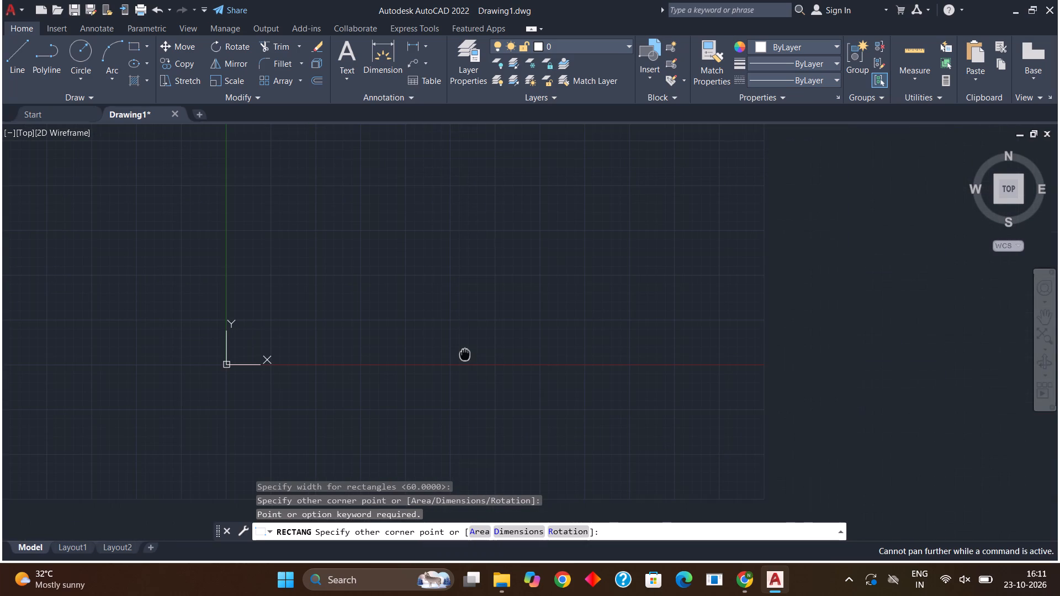
middle_drag(365, 199, 327, 92)
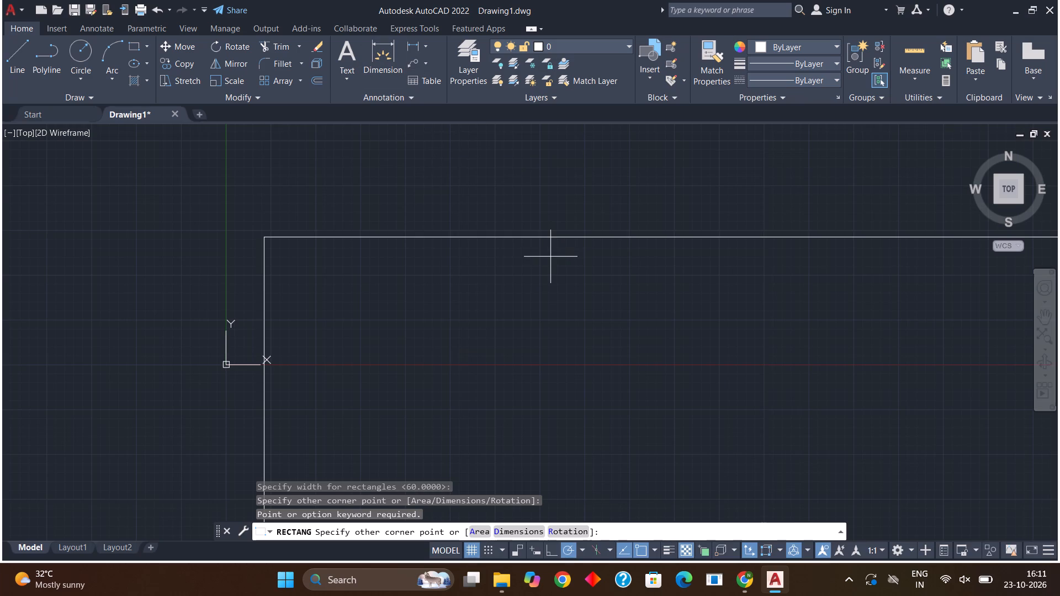
scroll(550, 257, down, 2)
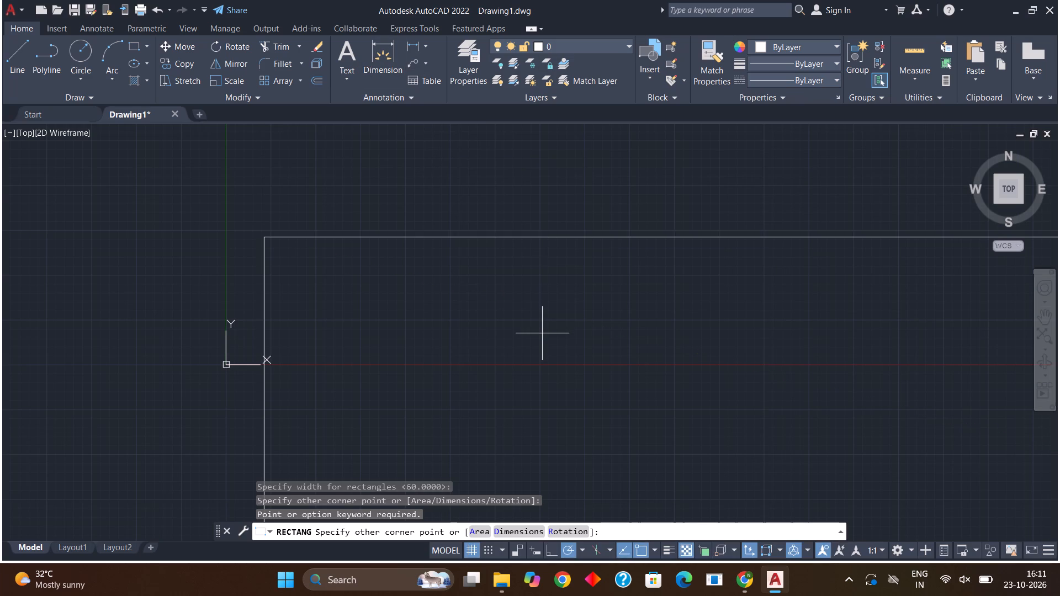
key(Return)
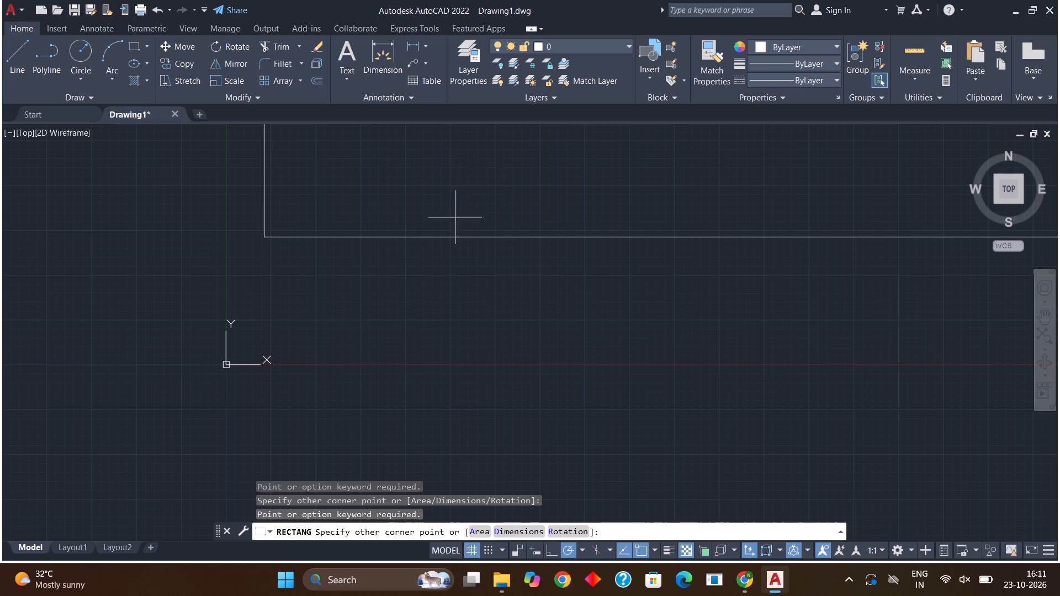
click(460, 195)
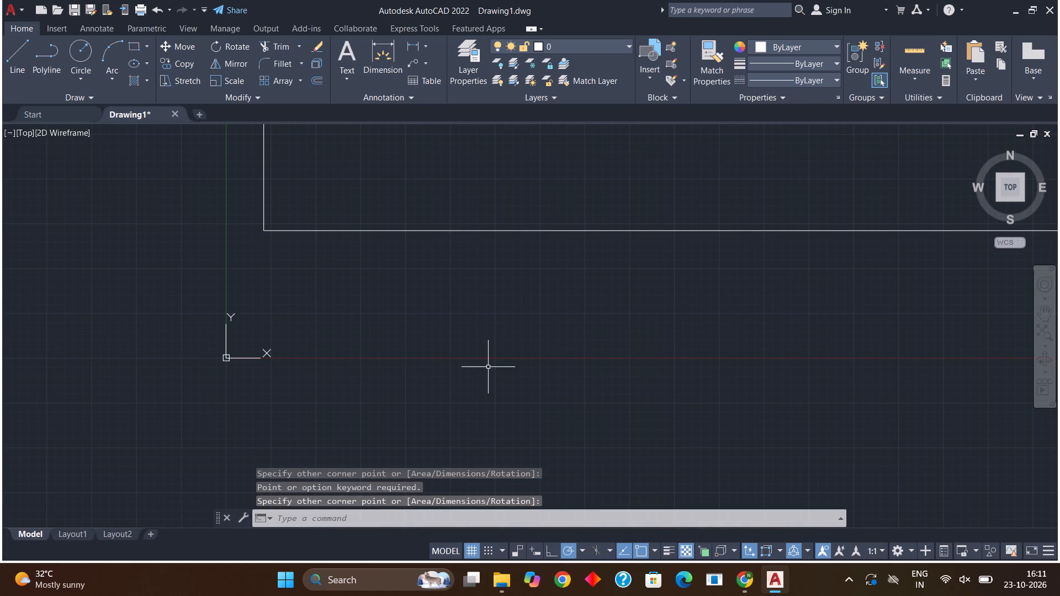
Draw a Center, Diameter circle of diameter 10 centred on the rectangle's upper-left corner.
scroll(488, 367, down, 2)
scroll(523, 302, down, 3)
middle_drag(557, 280, 491, 311)
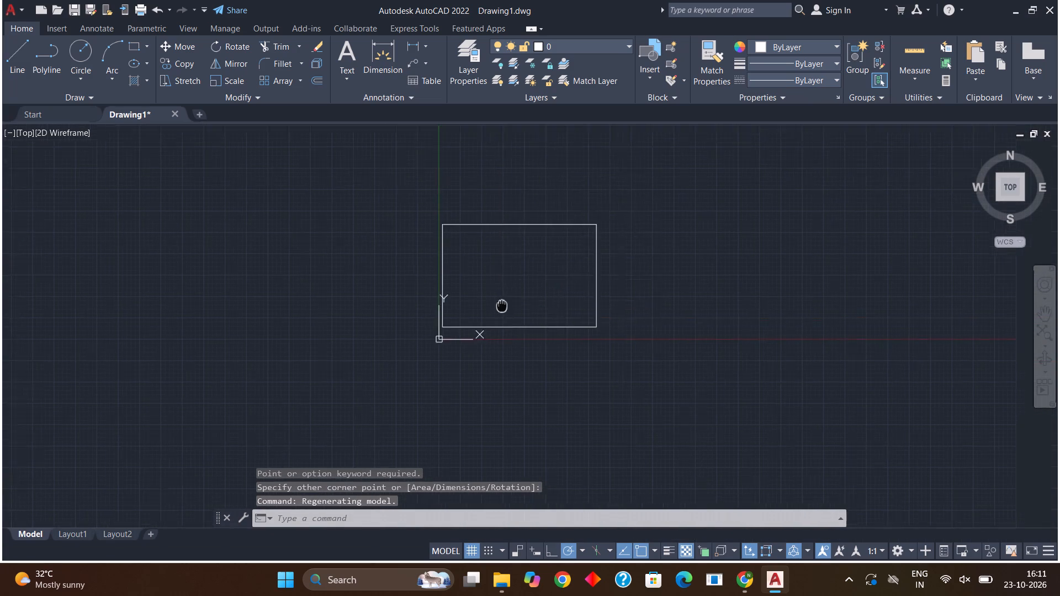
middle_drag(491, 311, 452, 326)
scroll(454, 321, up, 2)
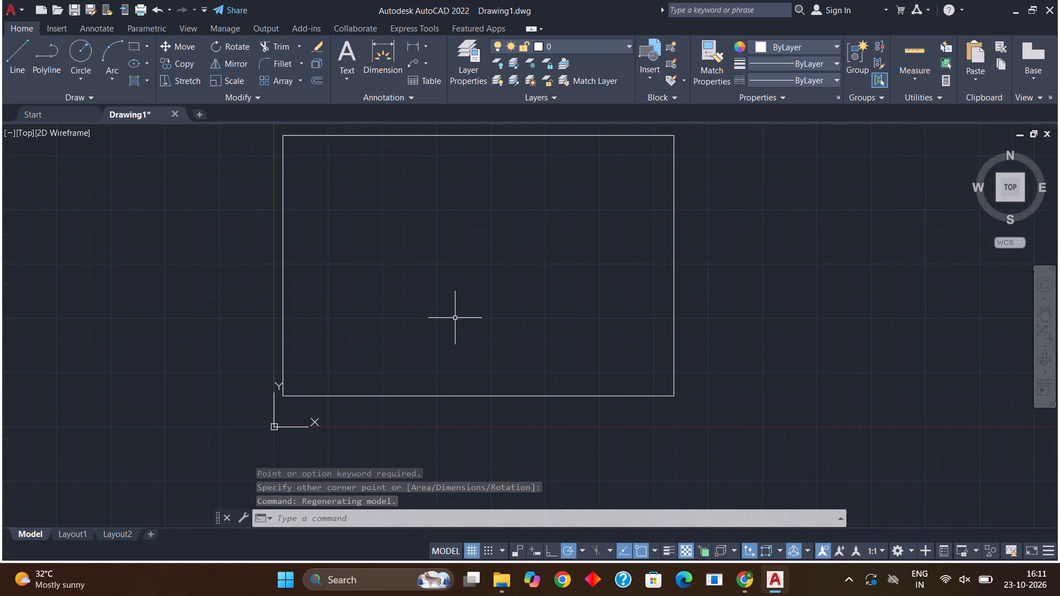
middle_drag(455, 318, 451, 330)
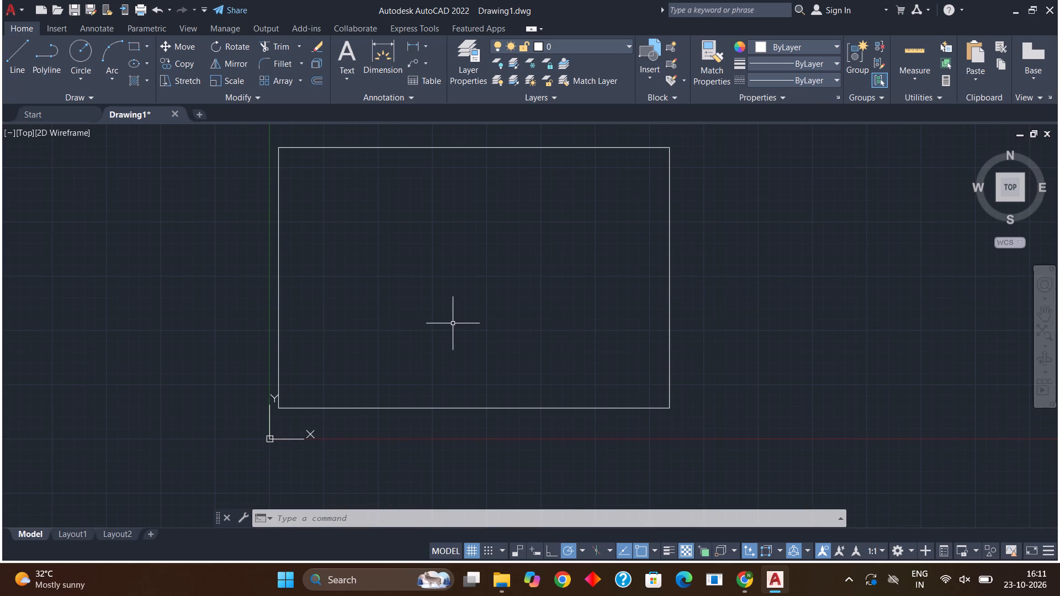
click(78, 80)
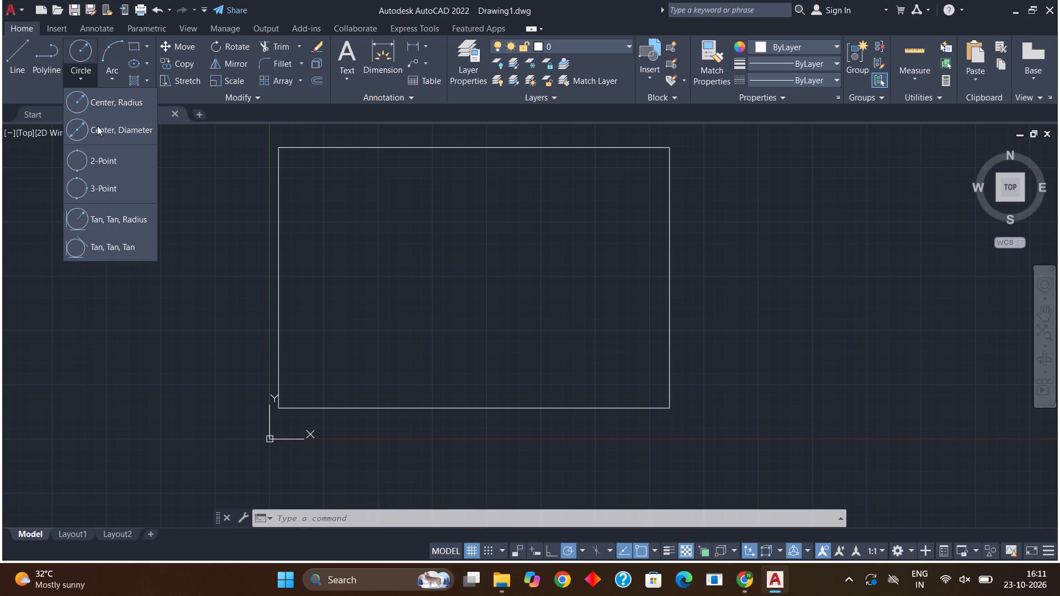
click(98, 125)
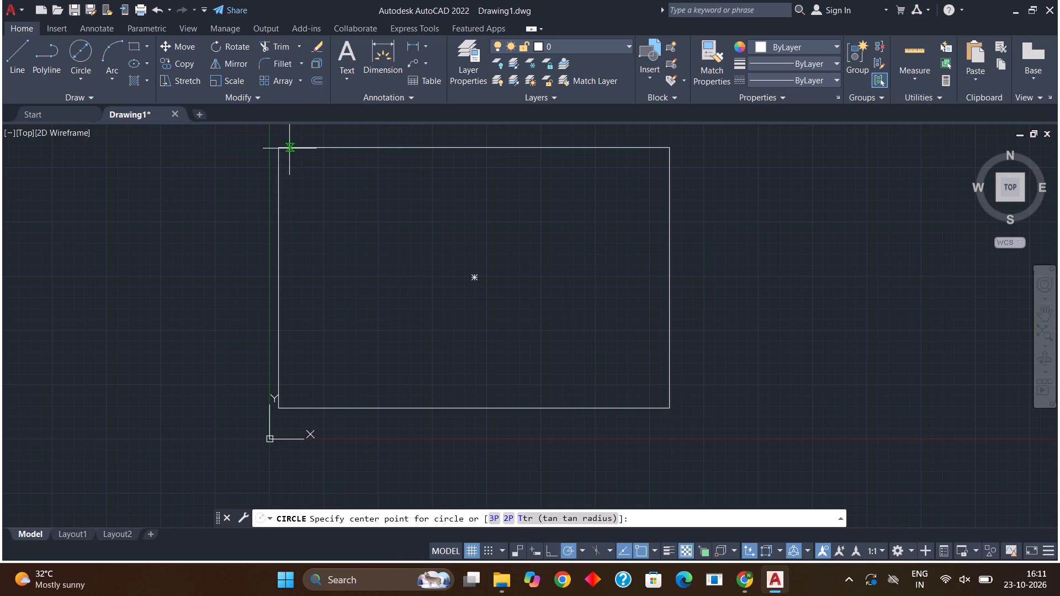
click(277, 149)
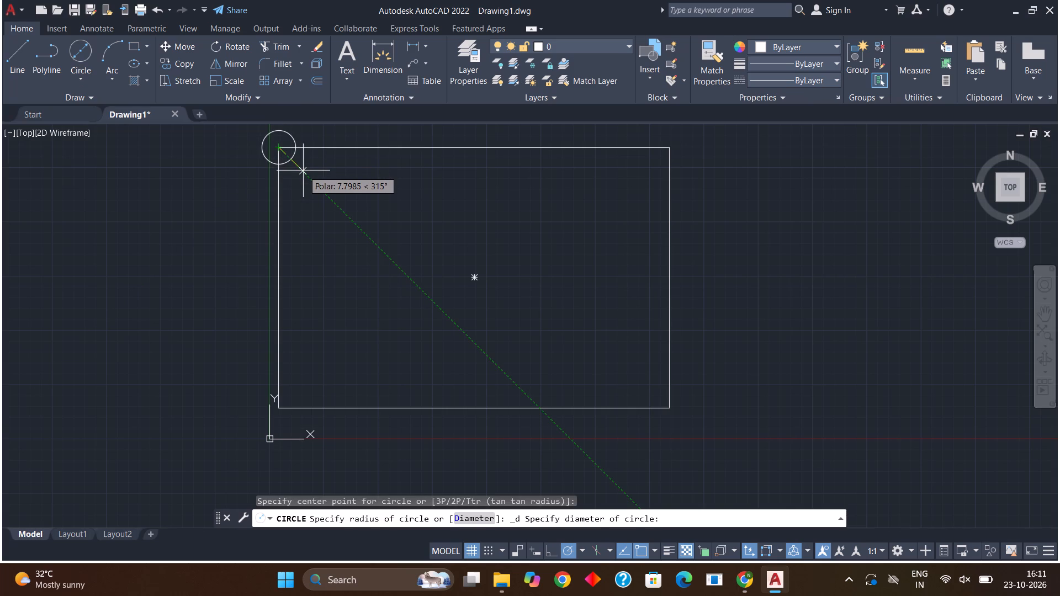
key(d)
key(Return)
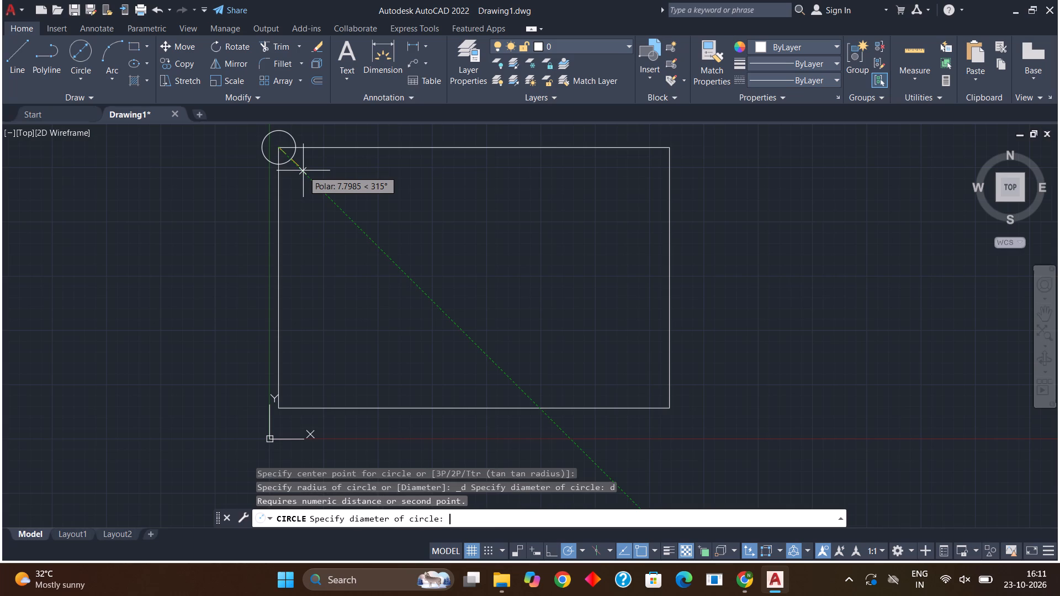
text(10)
key(Return)
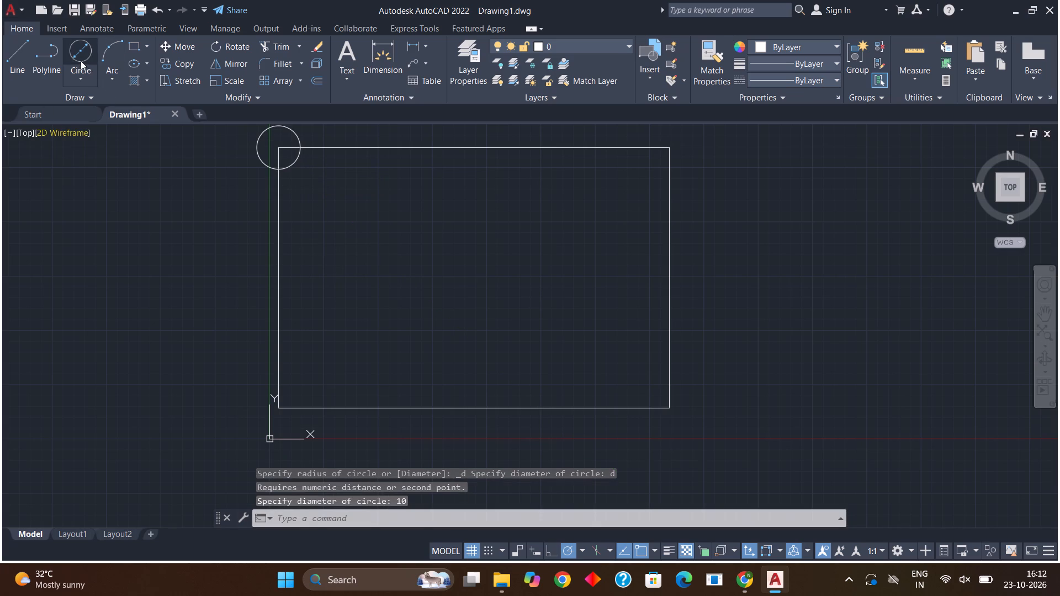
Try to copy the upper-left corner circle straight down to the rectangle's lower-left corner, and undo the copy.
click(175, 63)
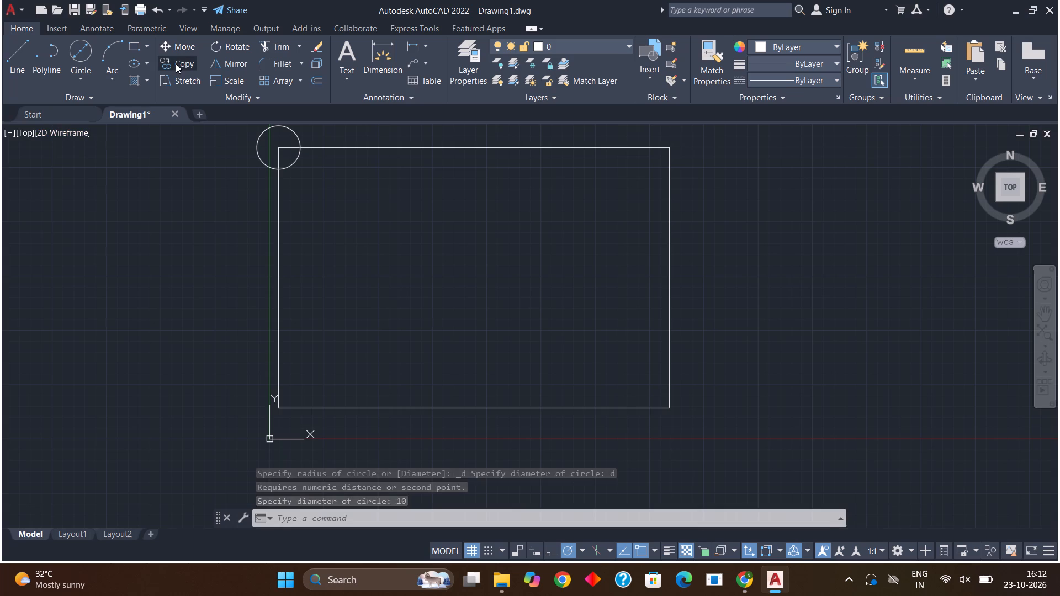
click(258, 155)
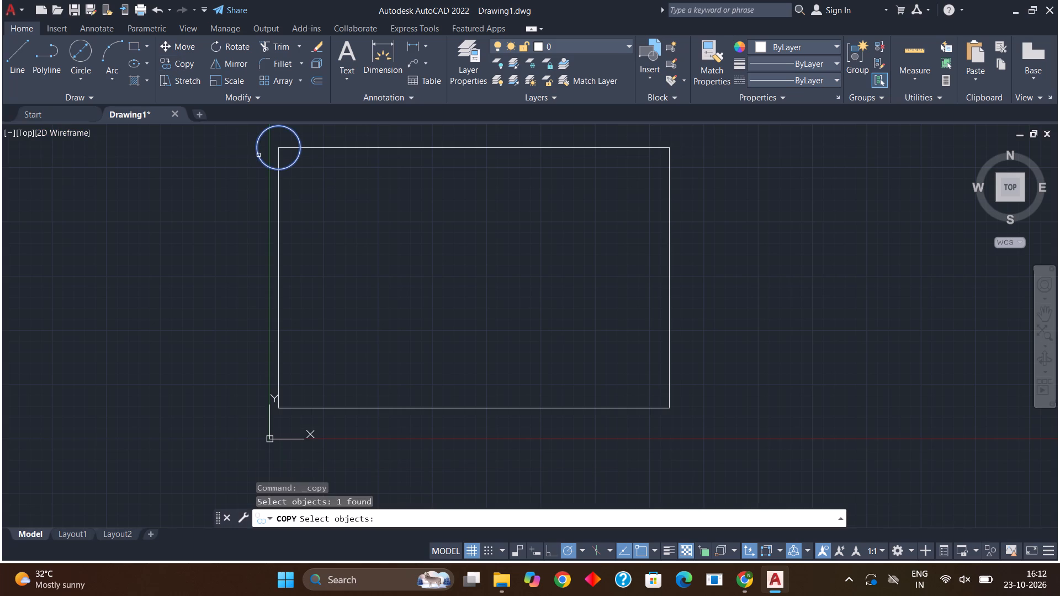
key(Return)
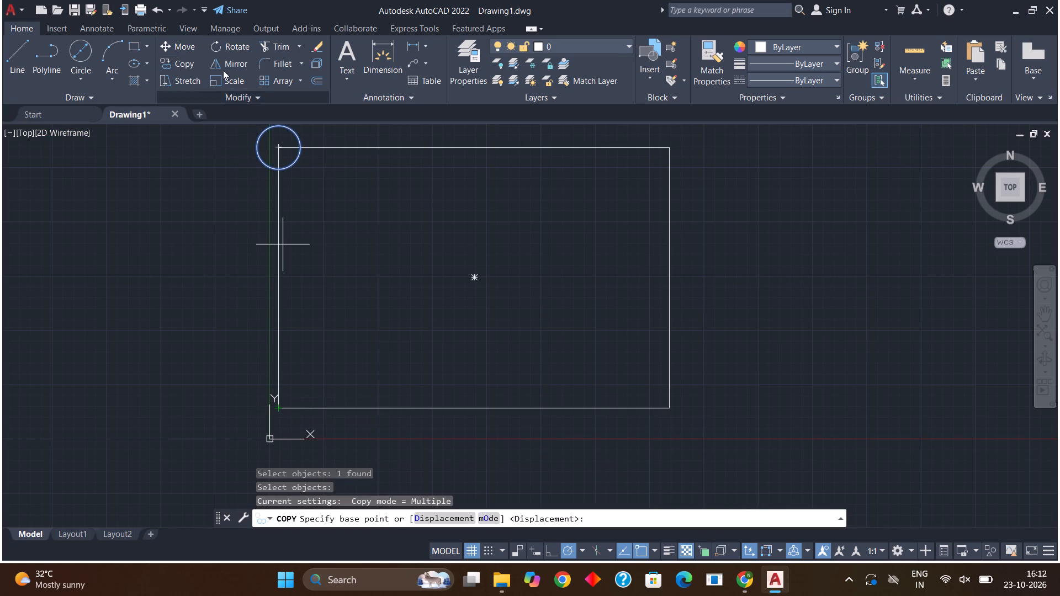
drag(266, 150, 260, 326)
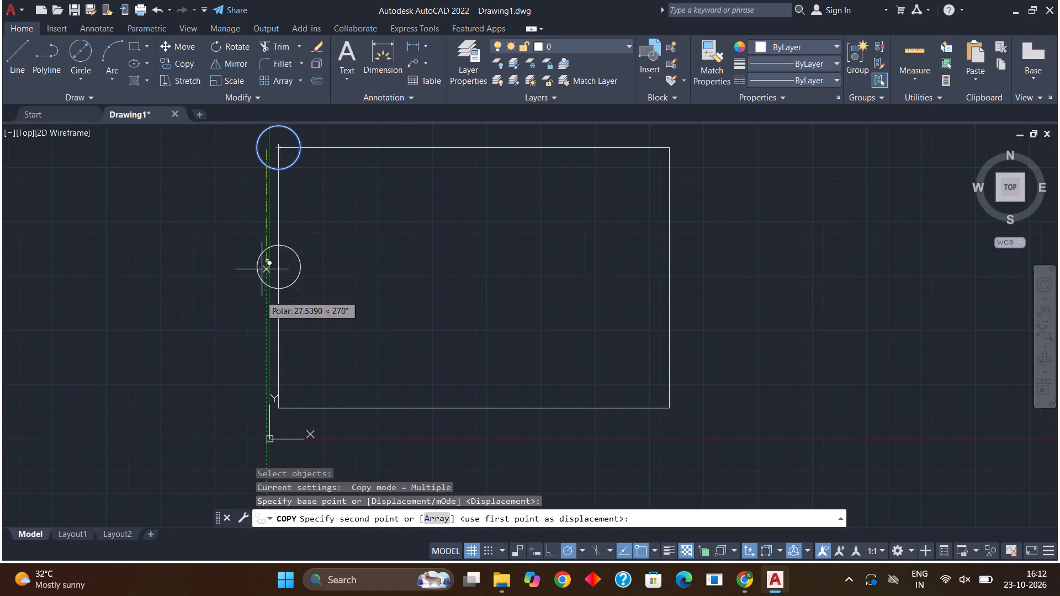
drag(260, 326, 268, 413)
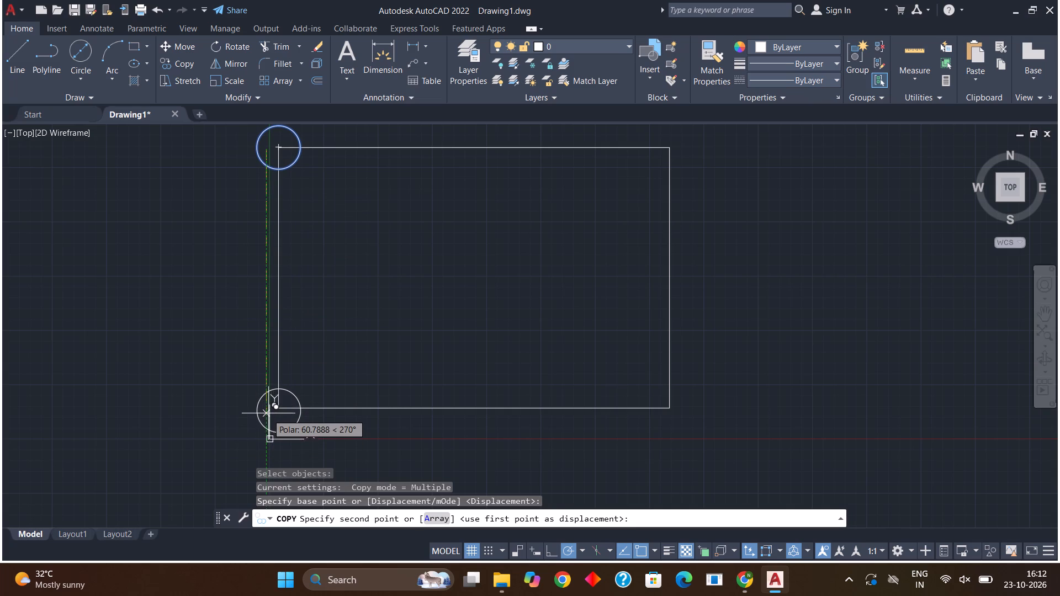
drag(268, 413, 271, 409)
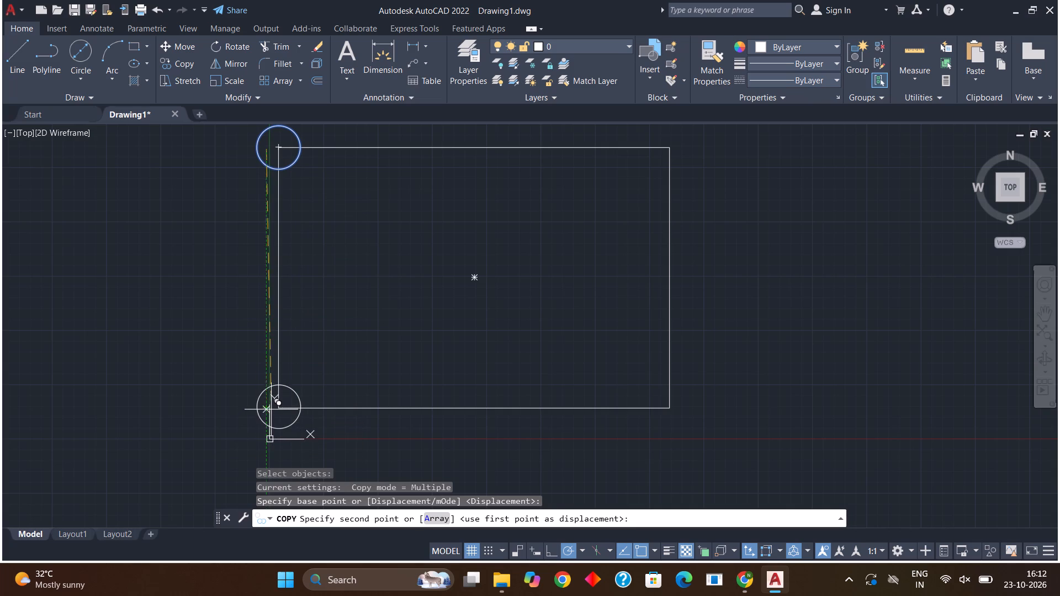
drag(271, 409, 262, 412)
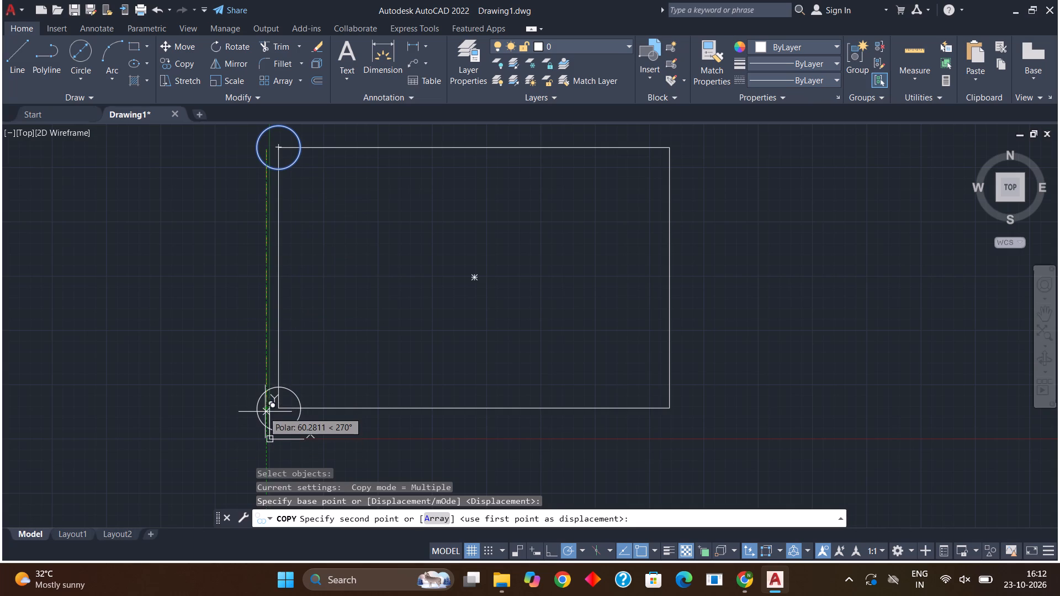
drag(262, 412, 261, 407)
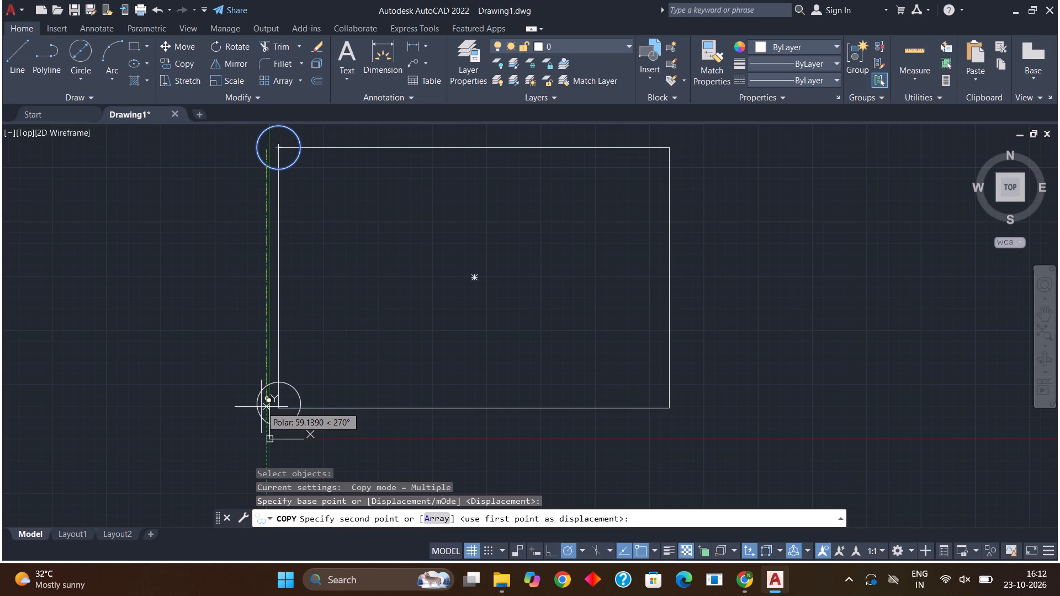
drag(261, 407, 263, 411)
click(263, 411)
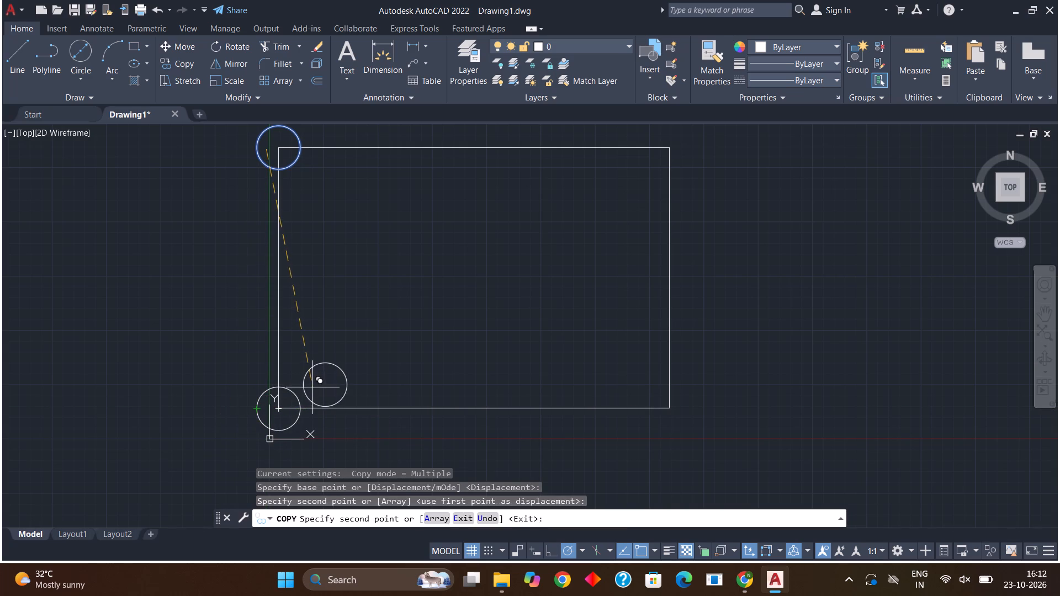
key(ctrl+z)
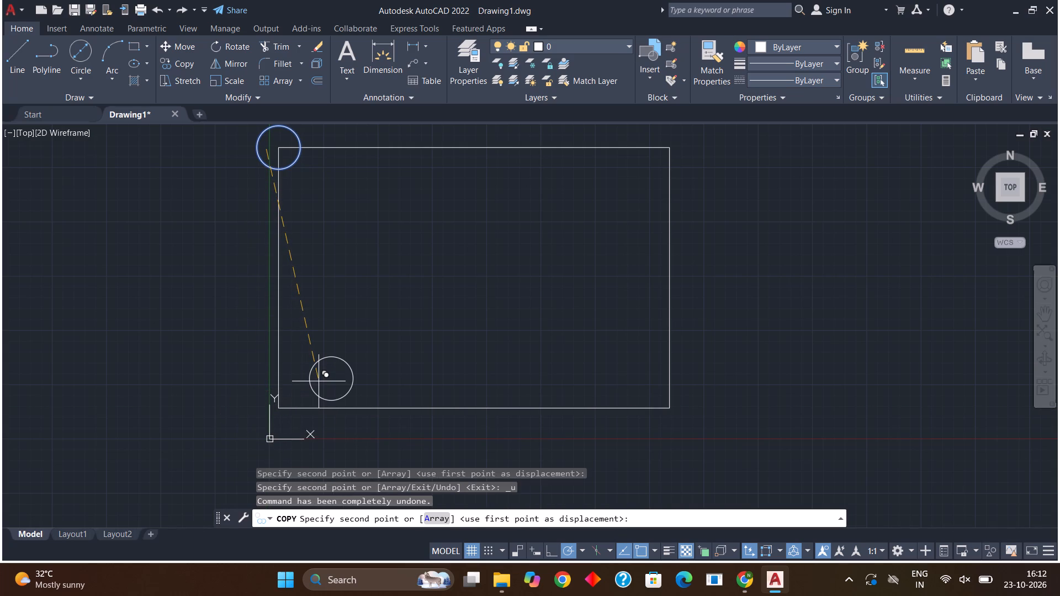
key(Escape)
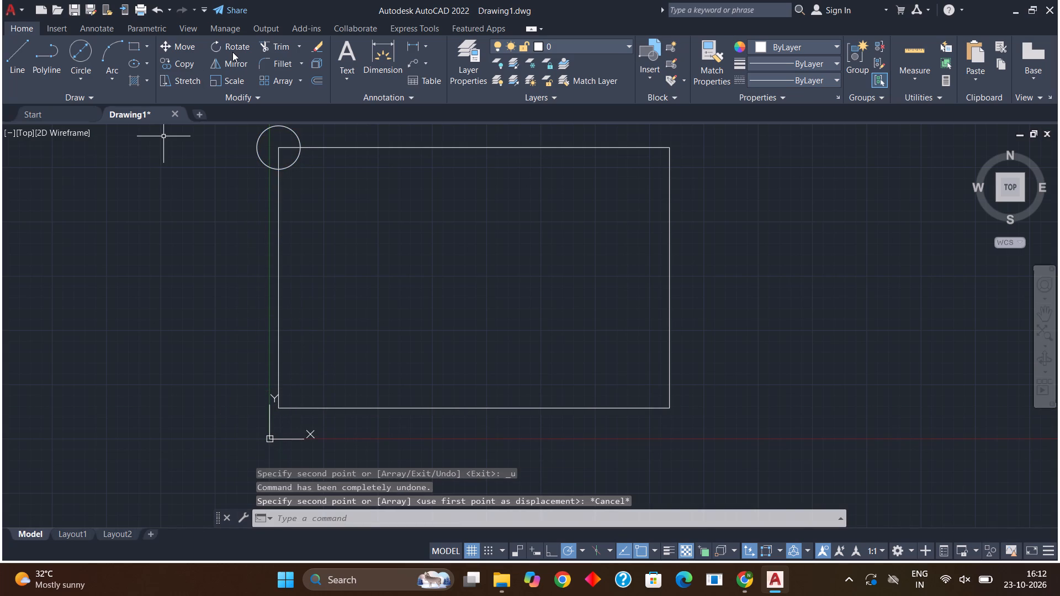
Draw a Center, Diameter circle of diameter 10 centred on the rectangle's lower-left corner.
click(86, 52)
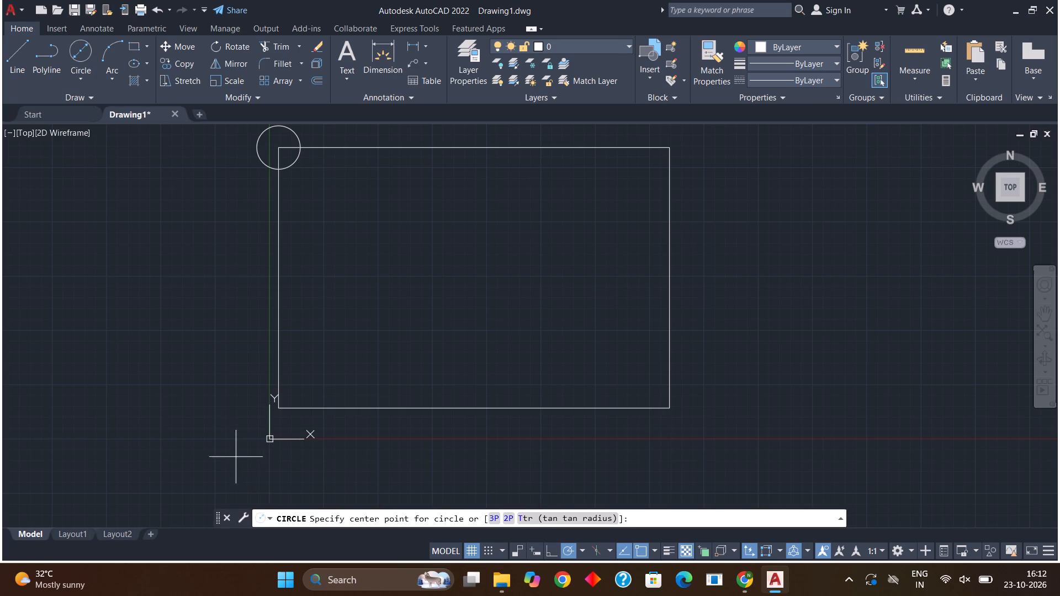
click(278, 411)
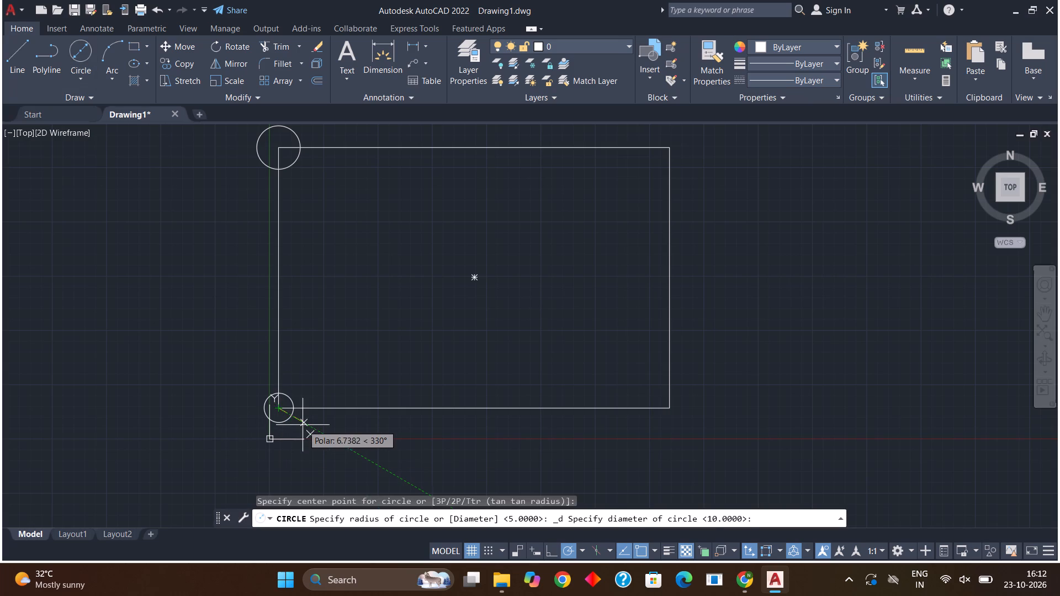
key(d)
key(Return)
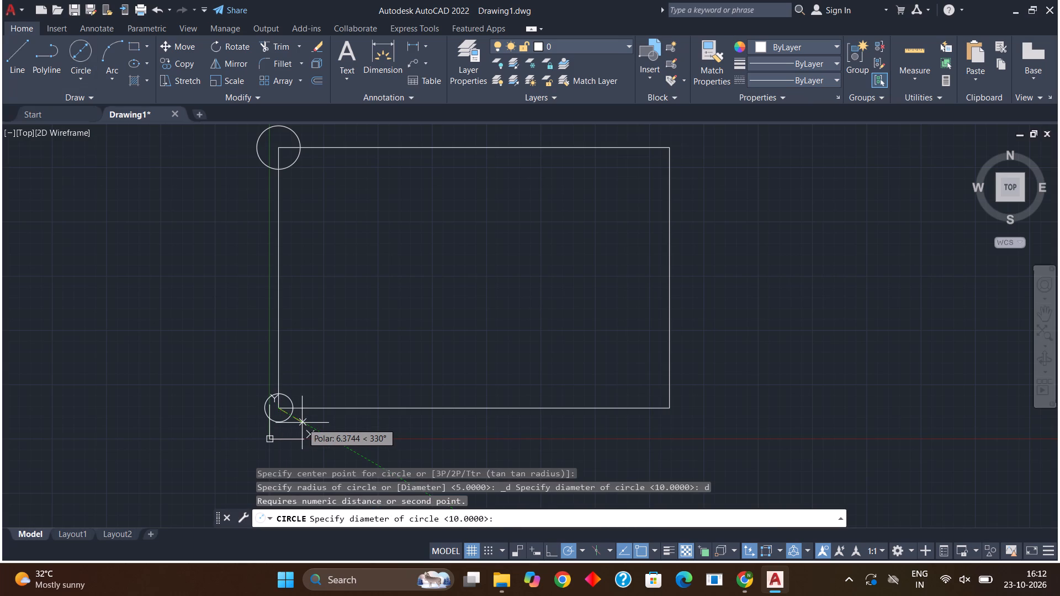
text(10)
key(Return)
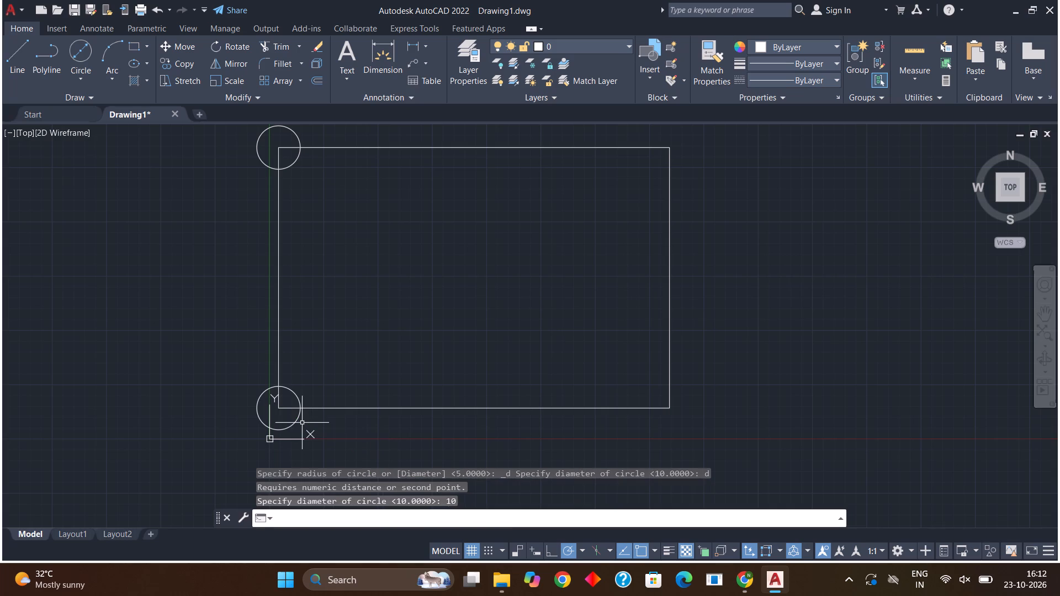
Draw a Center, Diameter circle of diameter 10 centred on the rectangle's lower-right corner.
click(86, 55)
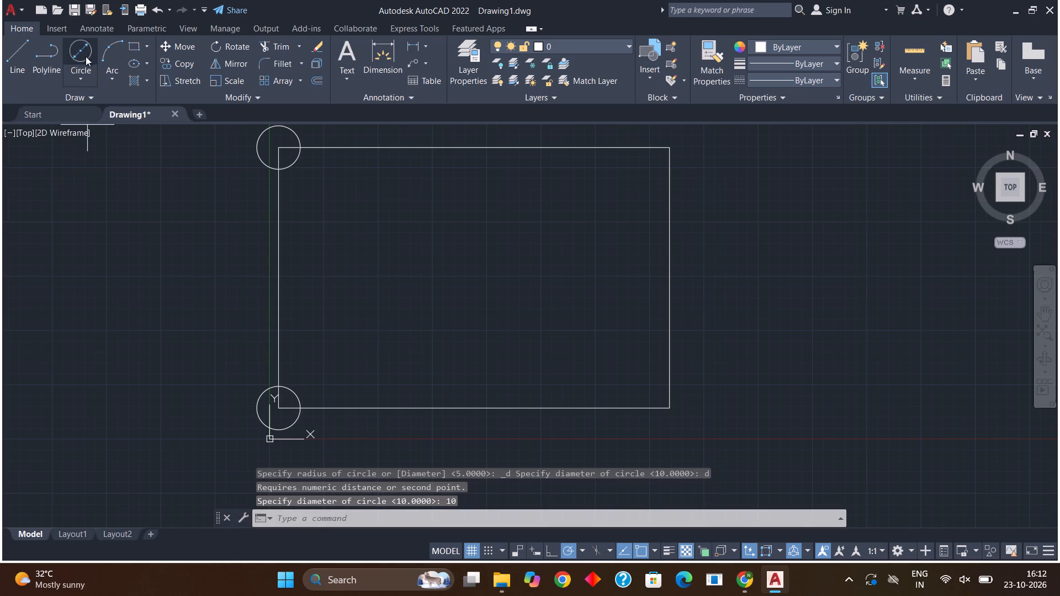
click(667, 408)
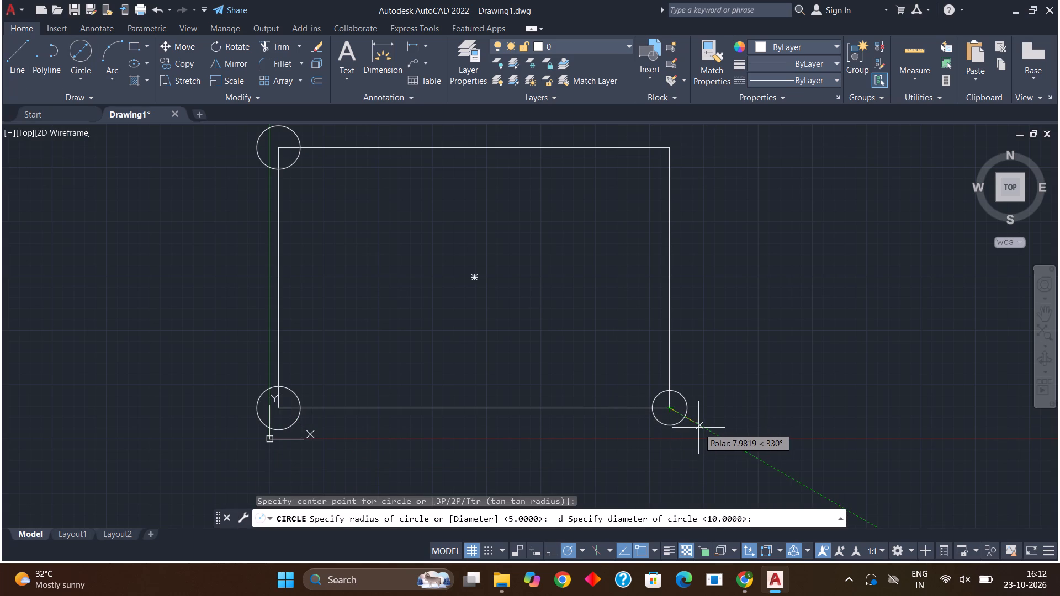
text(10)
key(Return)
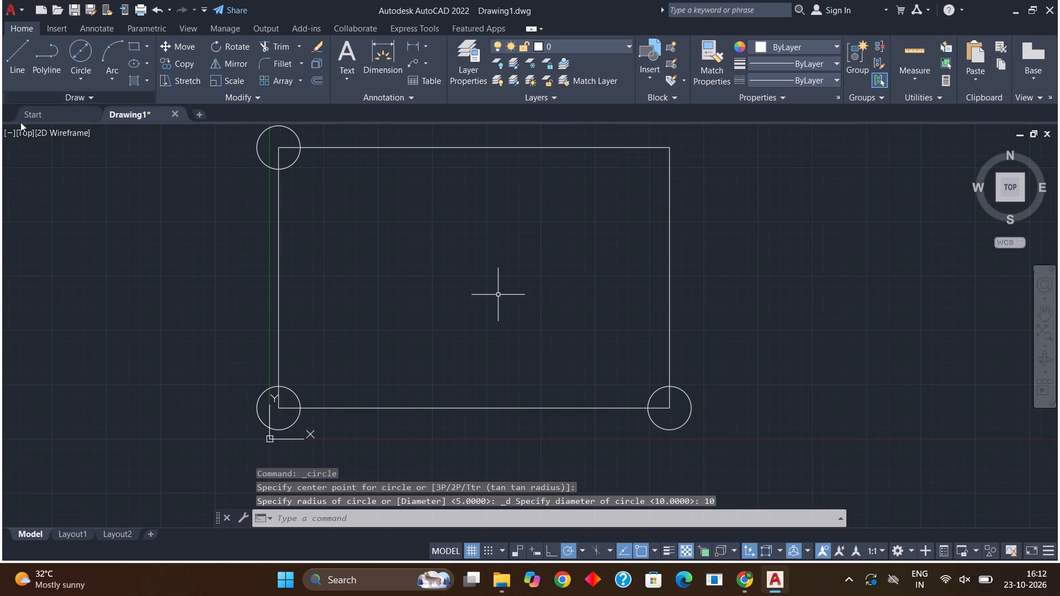
Draw a Center, Diameter circle of diameter 10 centred on the rectangle's upper-right corner.
click(79, 58)
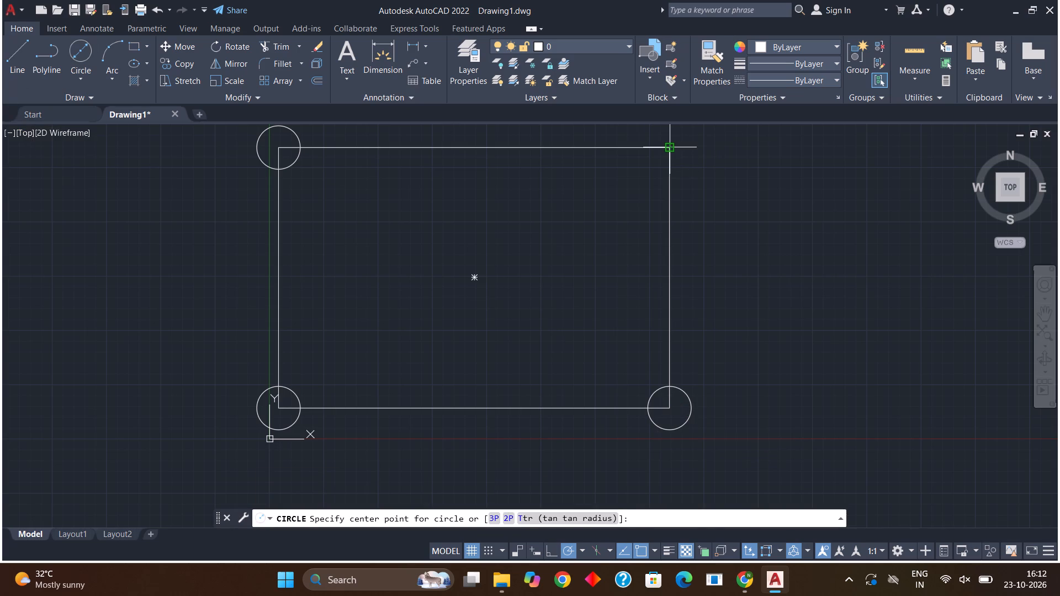
click(670, 148)
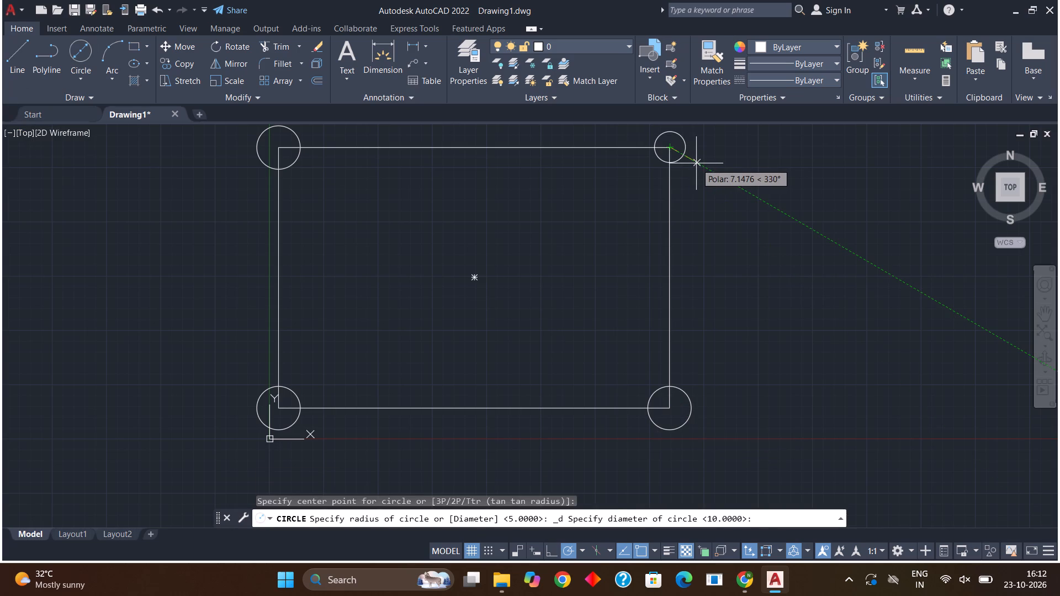
text(10)
key(Return)
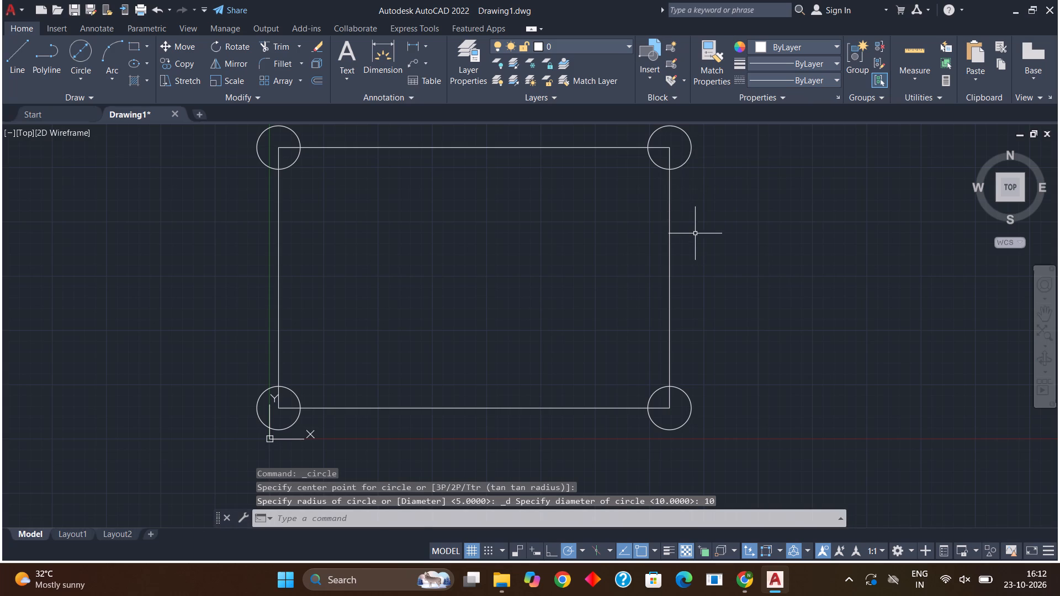
Draw a Center, Radius circle centred on the rectangle's upper-left corner, accepting the default radius of 5.
middle_drag(510, 264, 497, 292)
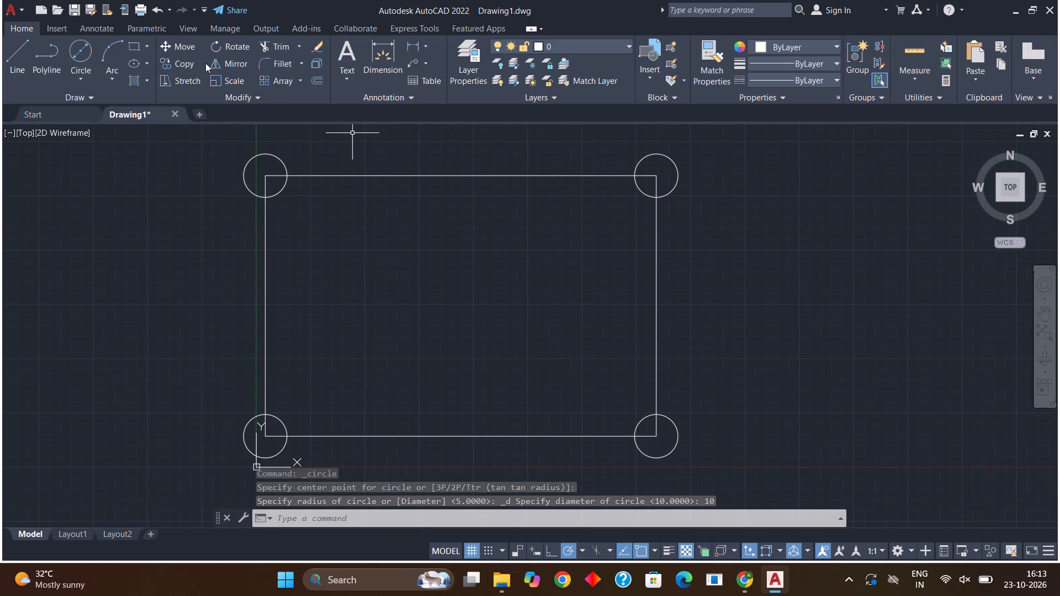
scroll(404, 297, up, 1)
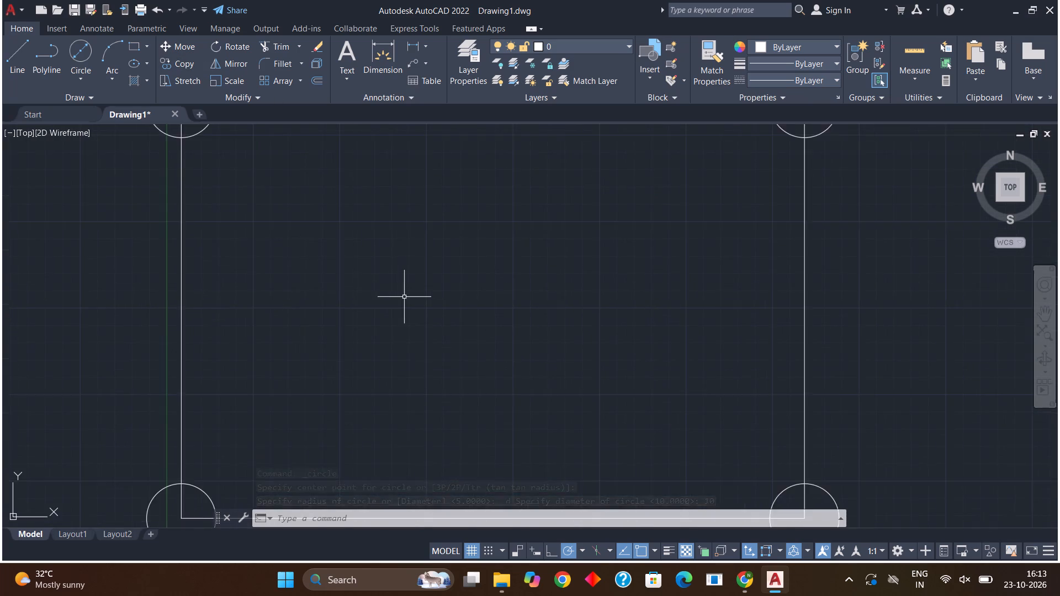
scroll(404, 297, down, 2)
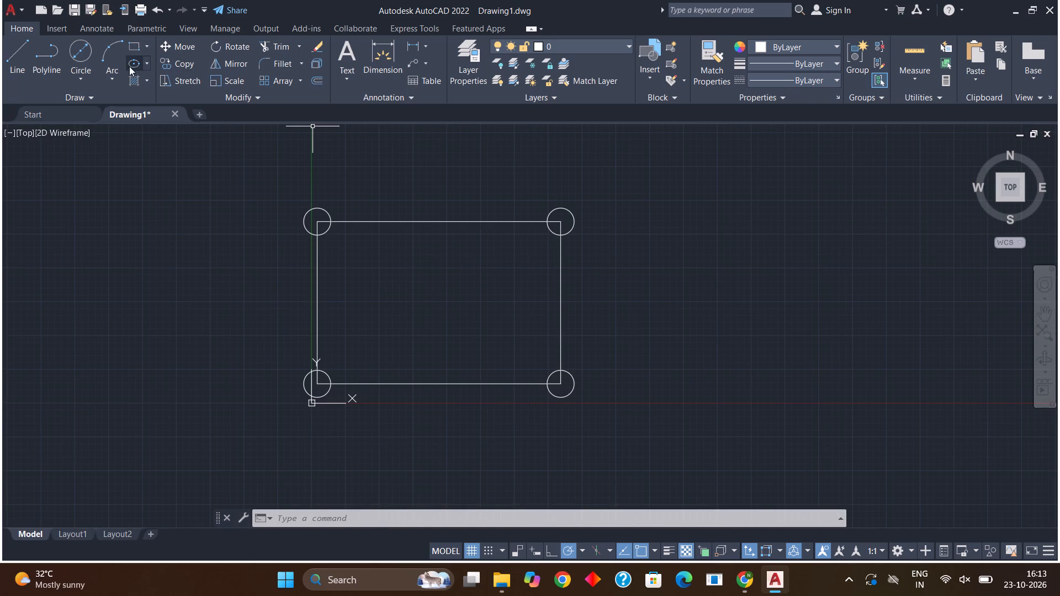
click(89, 72)
click(99, 103)
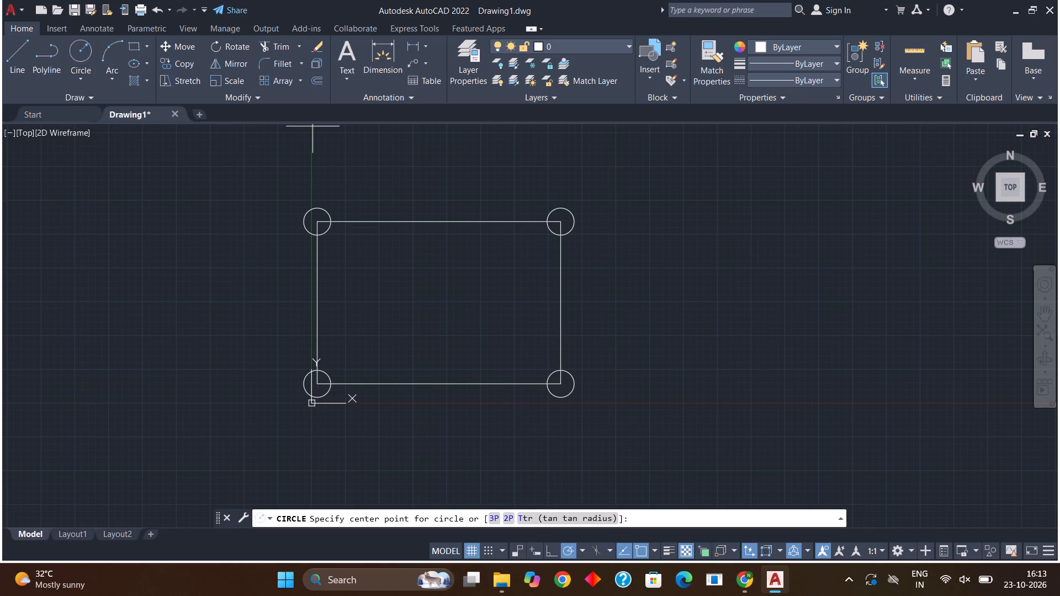
click(320, 223)
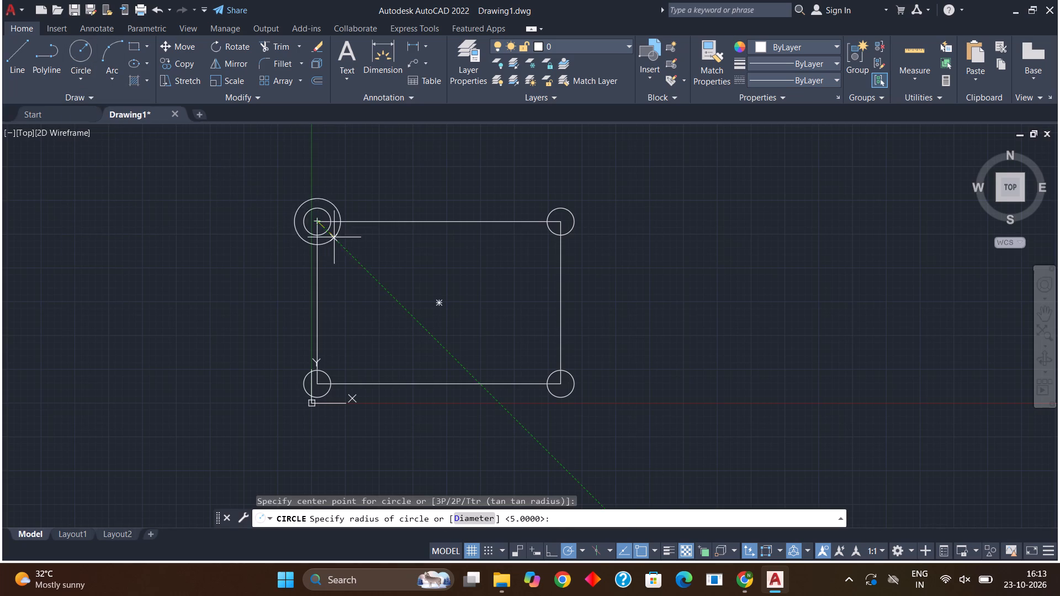
key(End)
key(Insert)
key(Return)
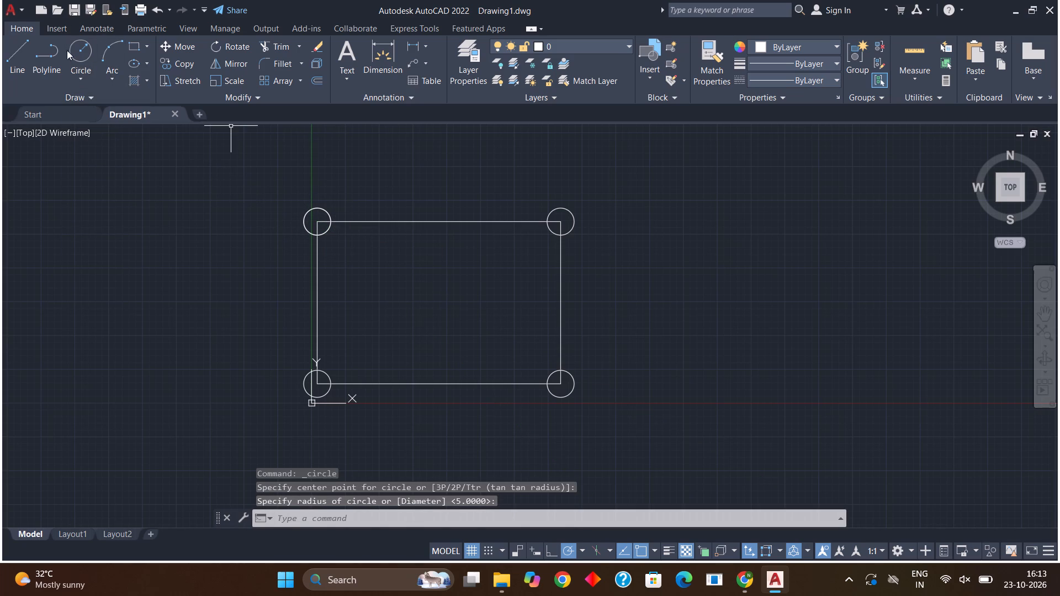
Draw a Center, Radius circle of radius 10 centred on the rectangle's upper-left corner, around the smaller circle.
click(80, 55)
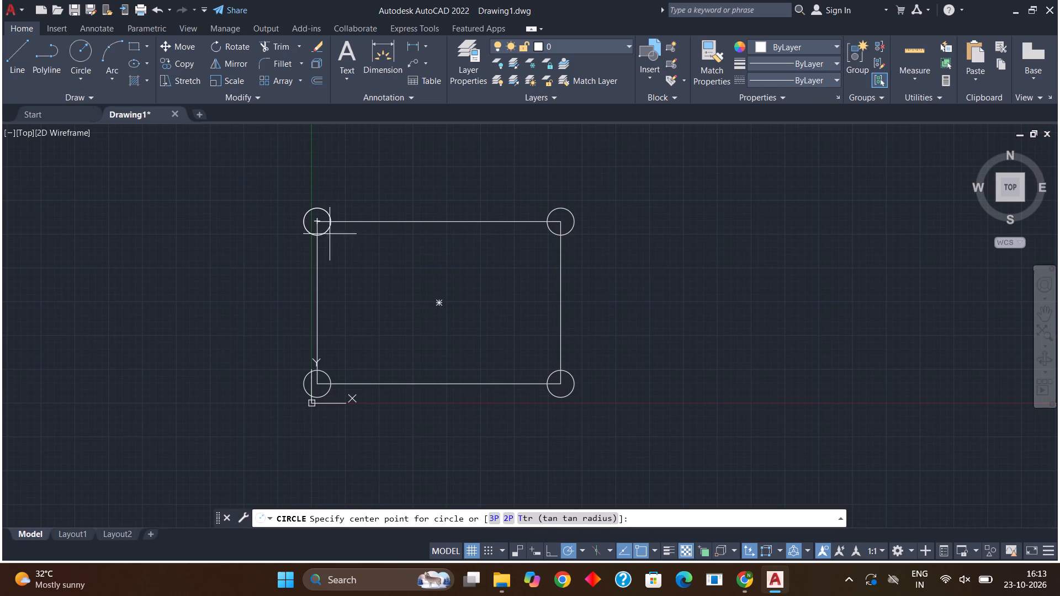
click(315, 219)
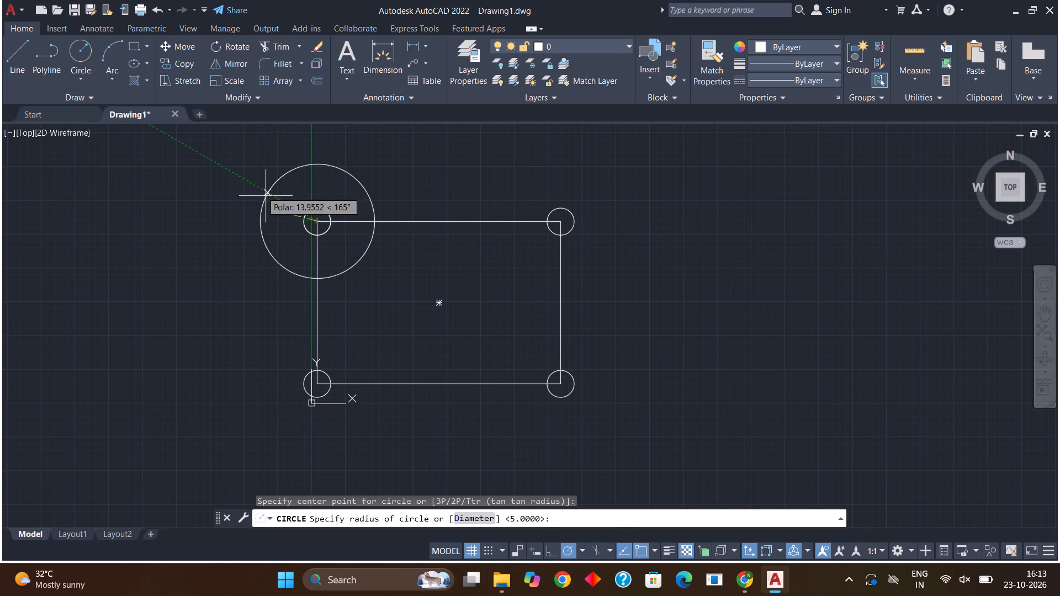
click(96, 82)
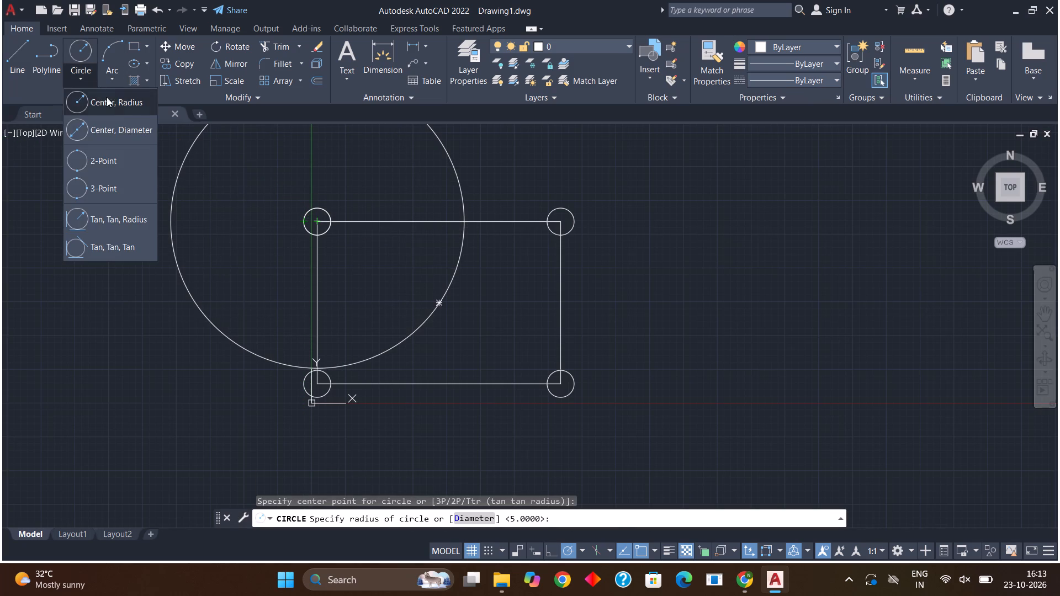
click(125, 107)
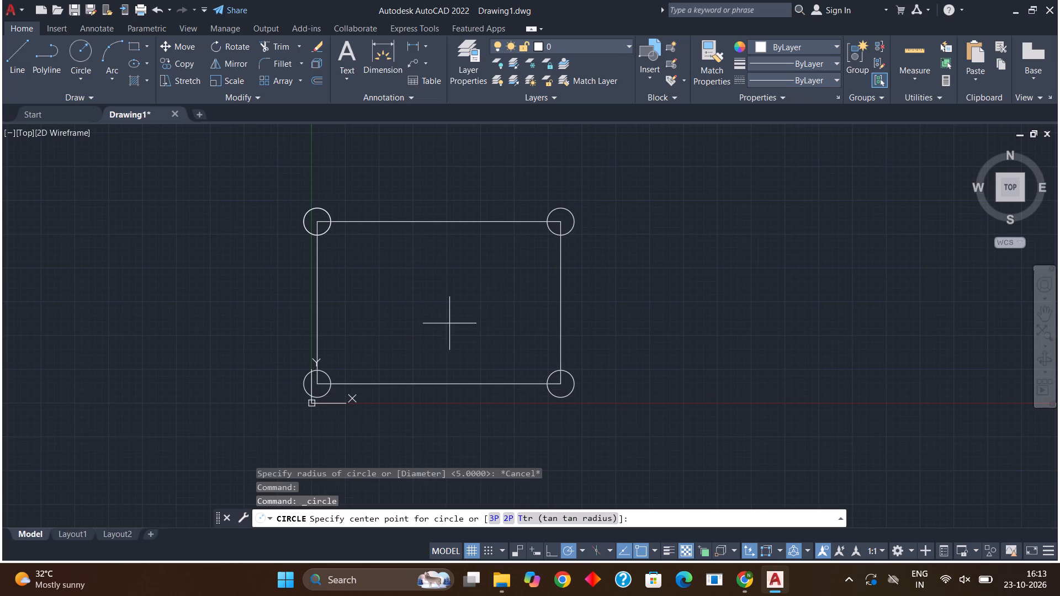
click(319, 221)
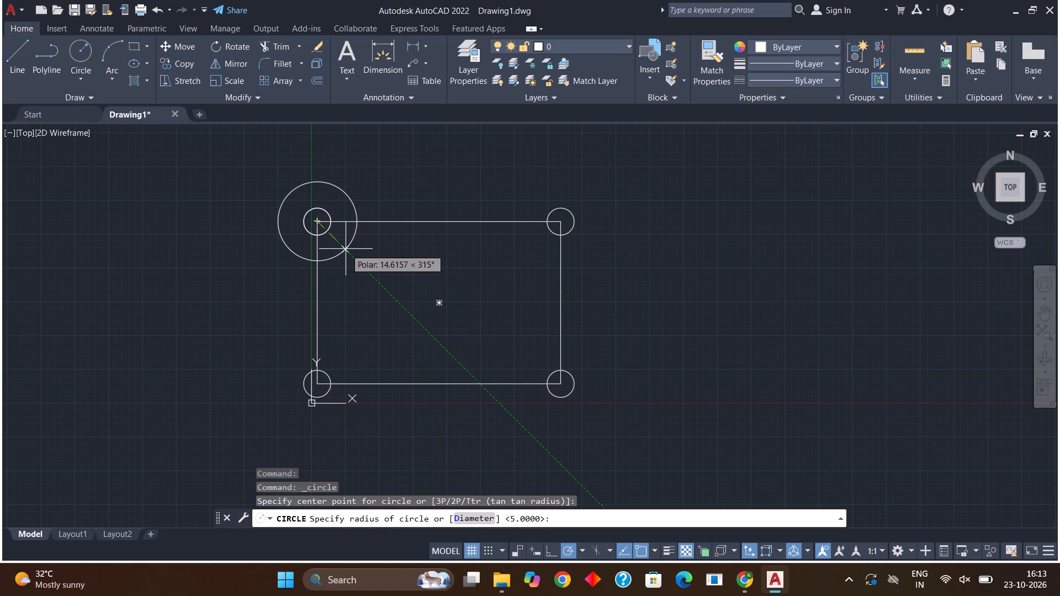
key(r)
key(Return)
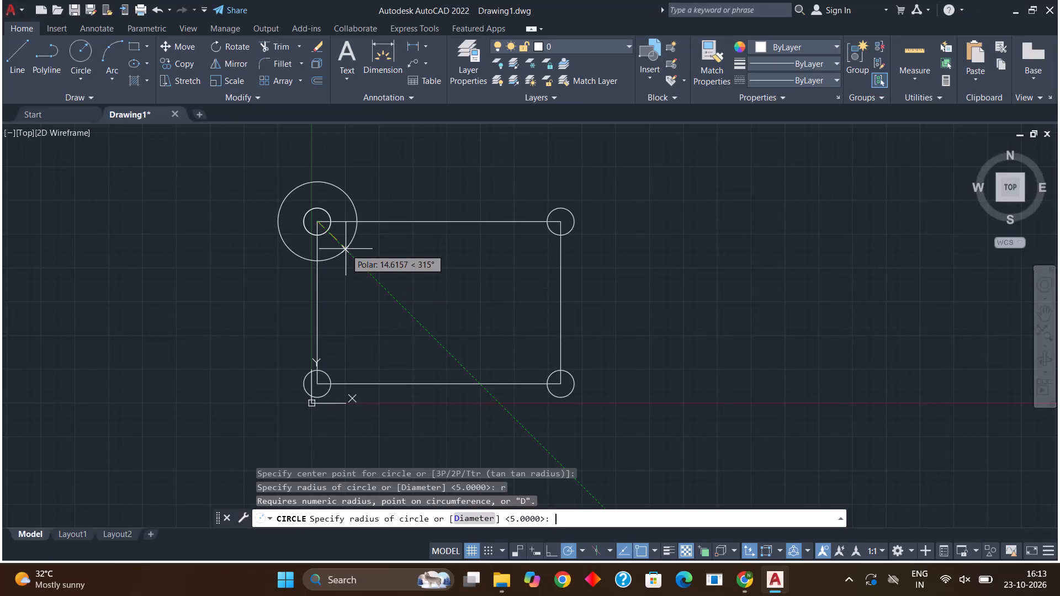
text(10)
key(Return)
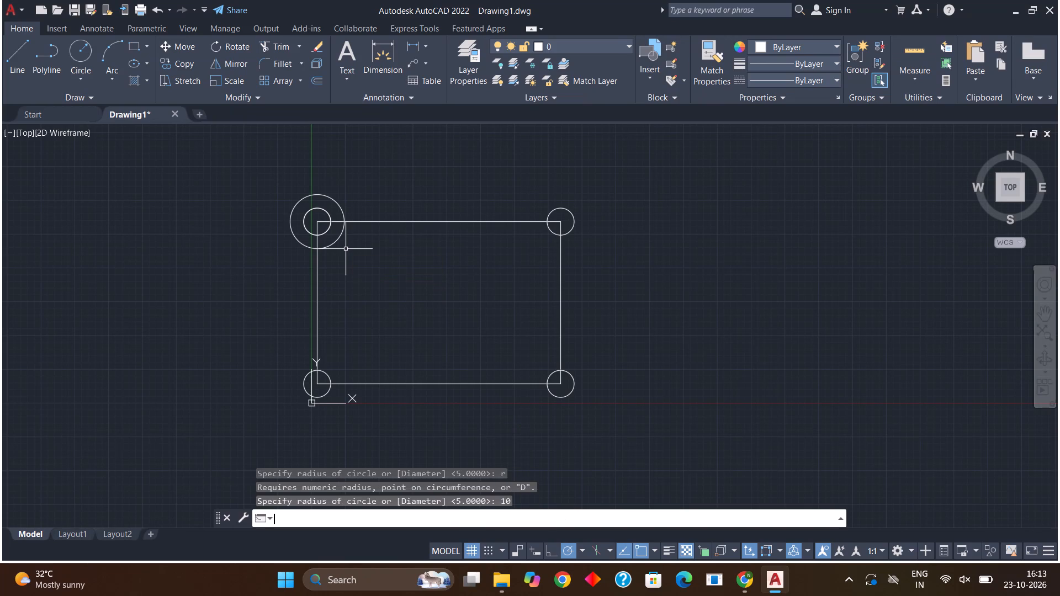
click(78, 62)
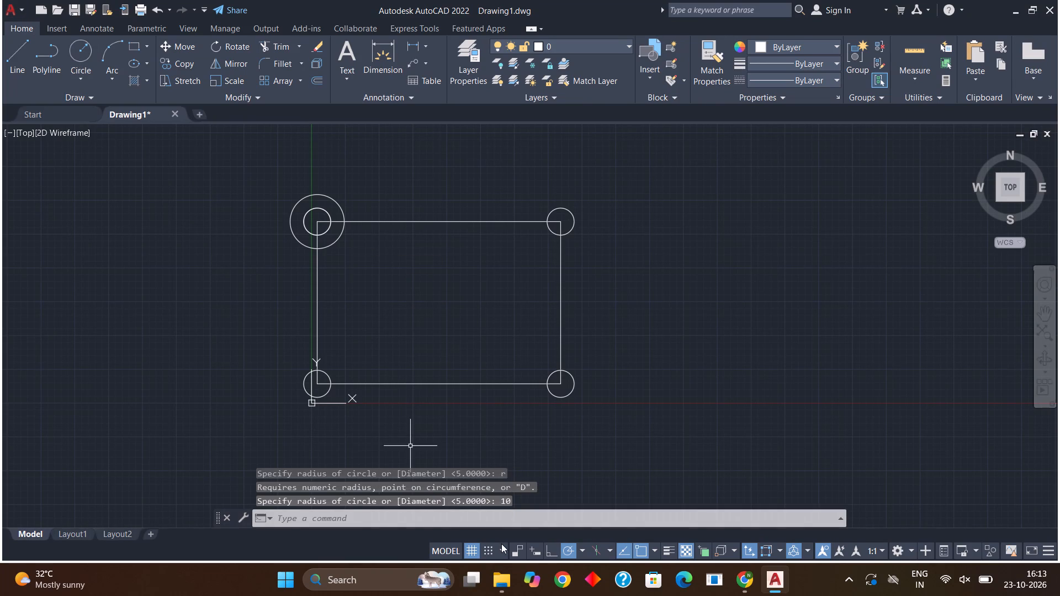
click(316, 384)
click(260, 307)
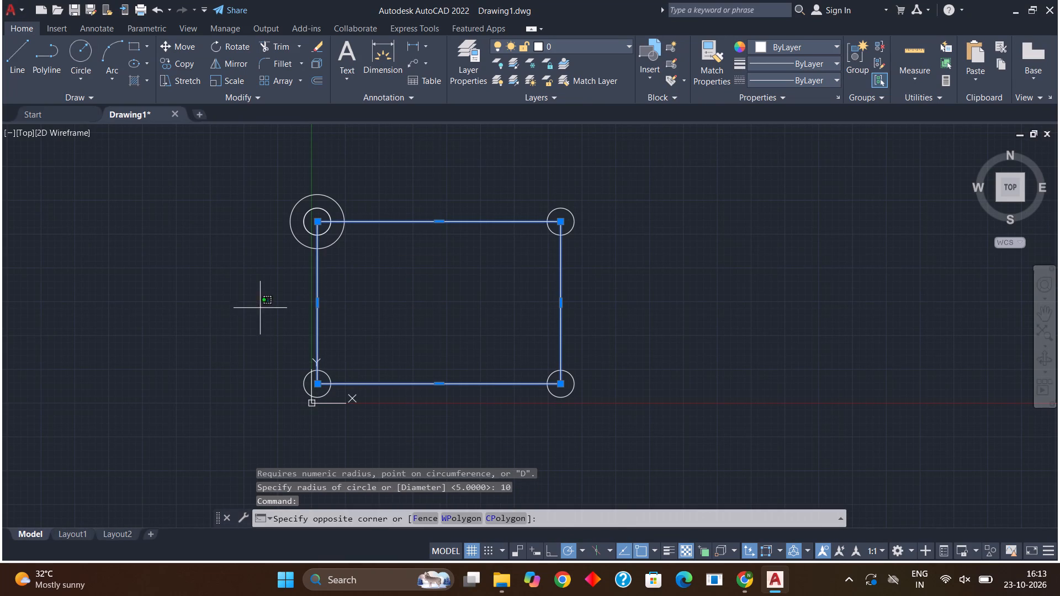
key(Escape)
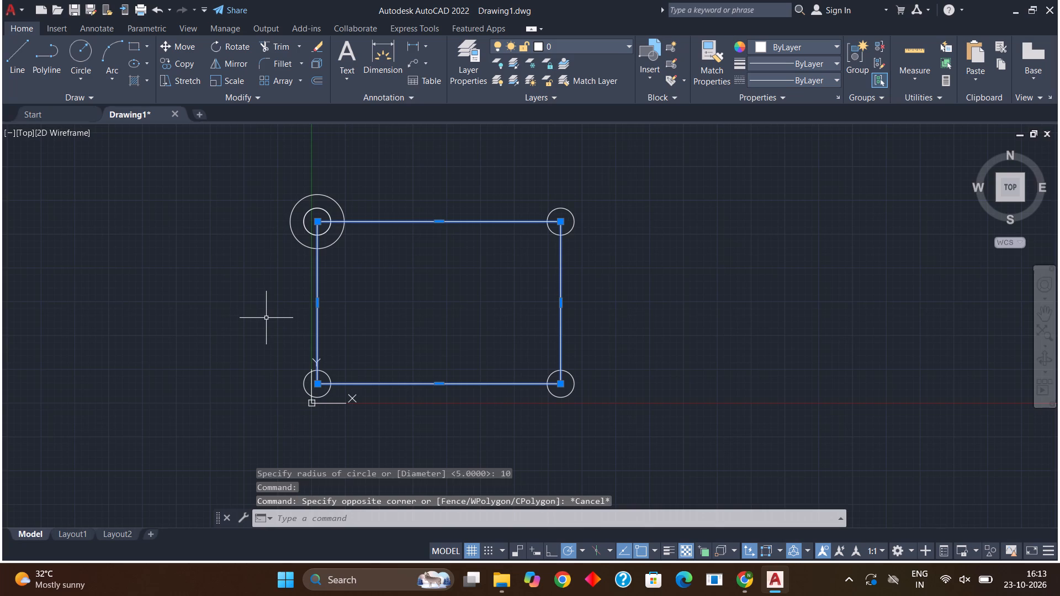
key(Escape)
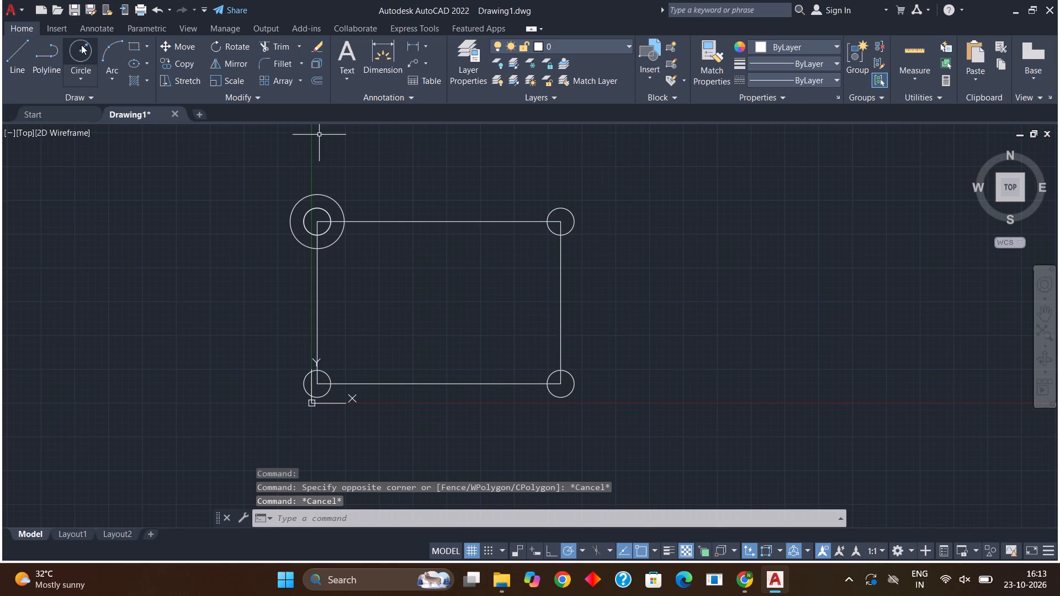
Draw a circle of radius 10 centred on the rectangle's lower-left corner, around the smaller circle.
click(81, 45)
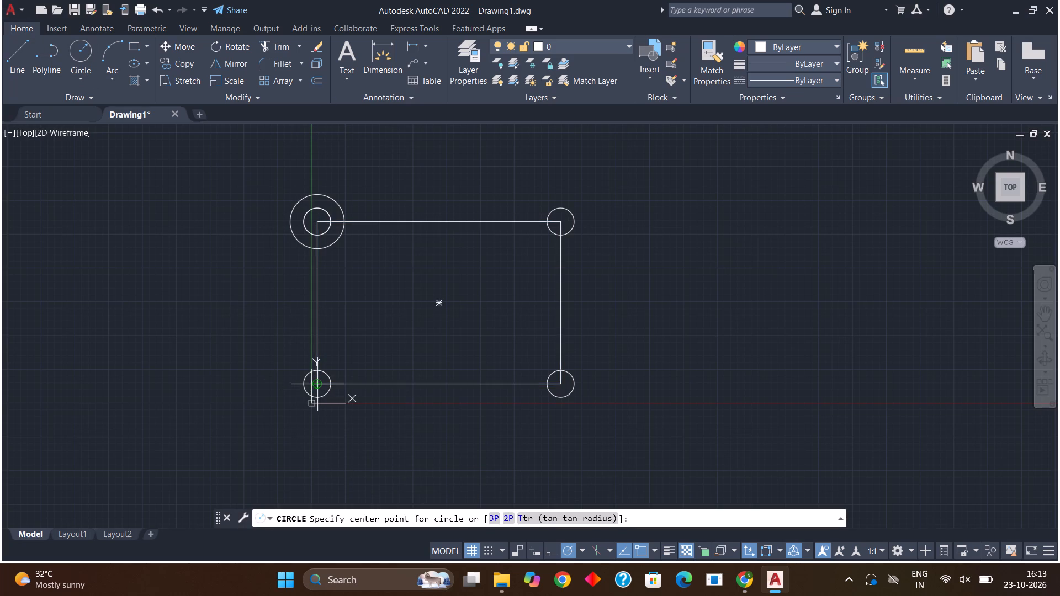
click(317, 386)
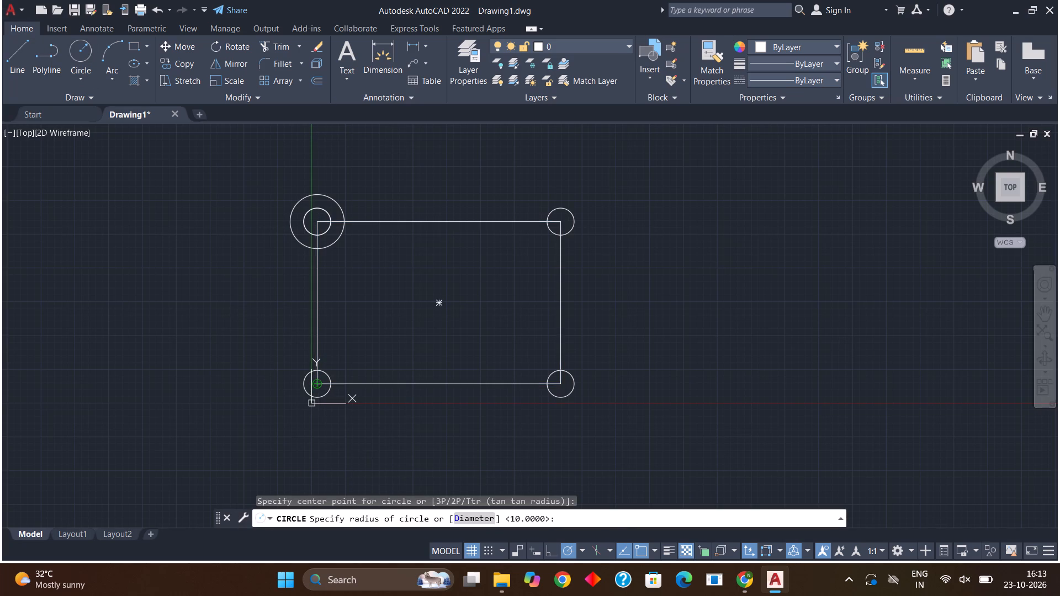
text(10)
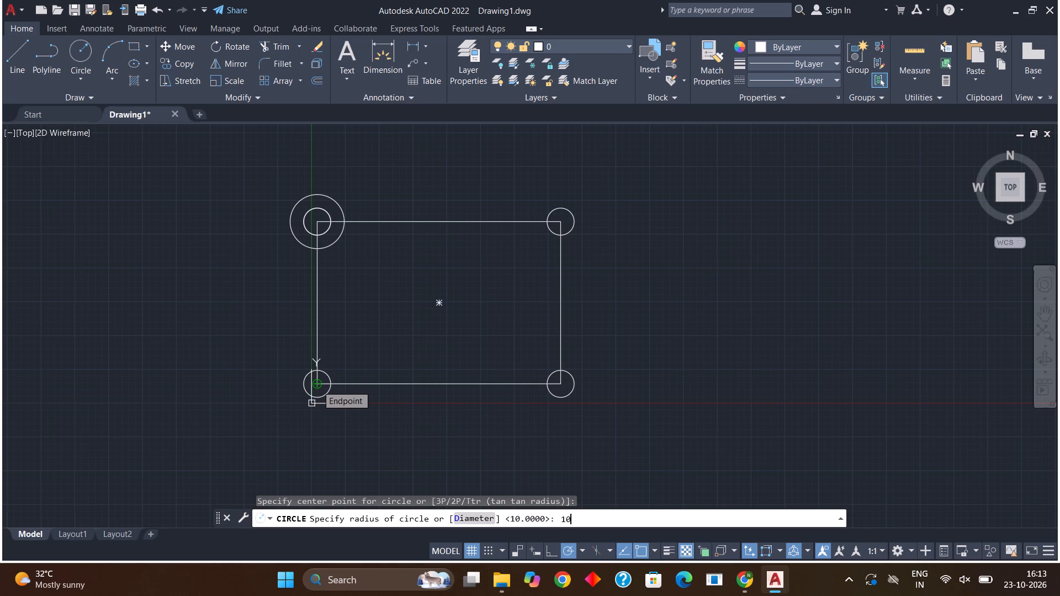
key(Return)
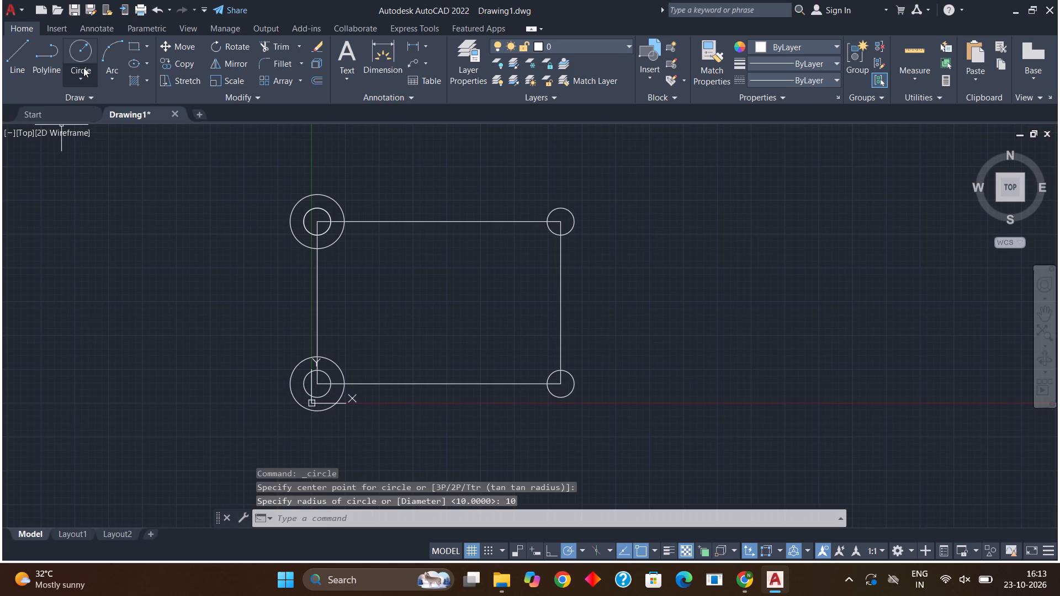
Draw a circle of radius 10 centred on the rectangle's upper-right corner, around the smaller circle.
click(81, 58)
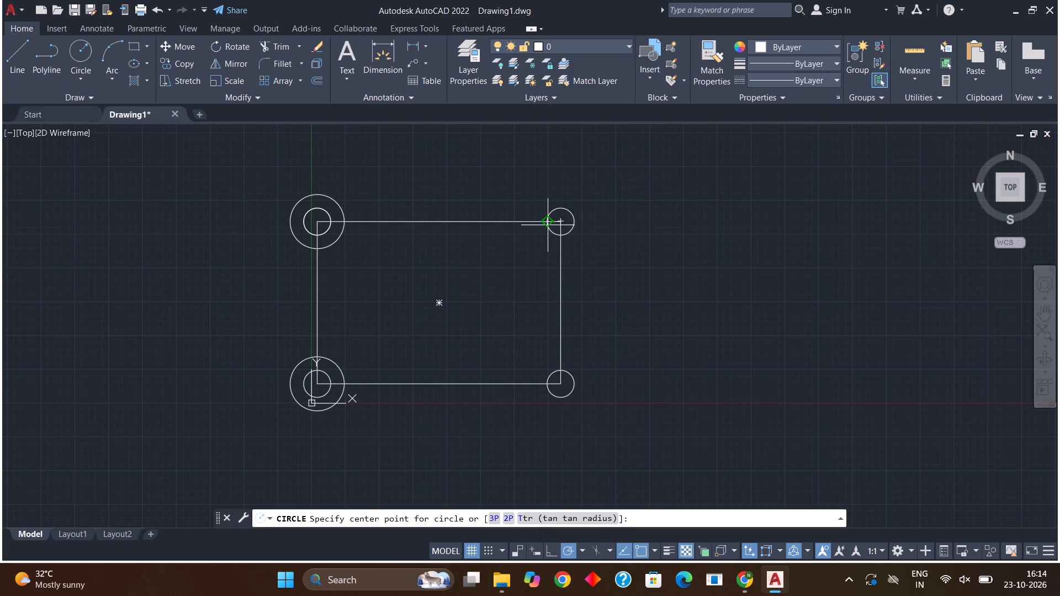
click(560, 224)
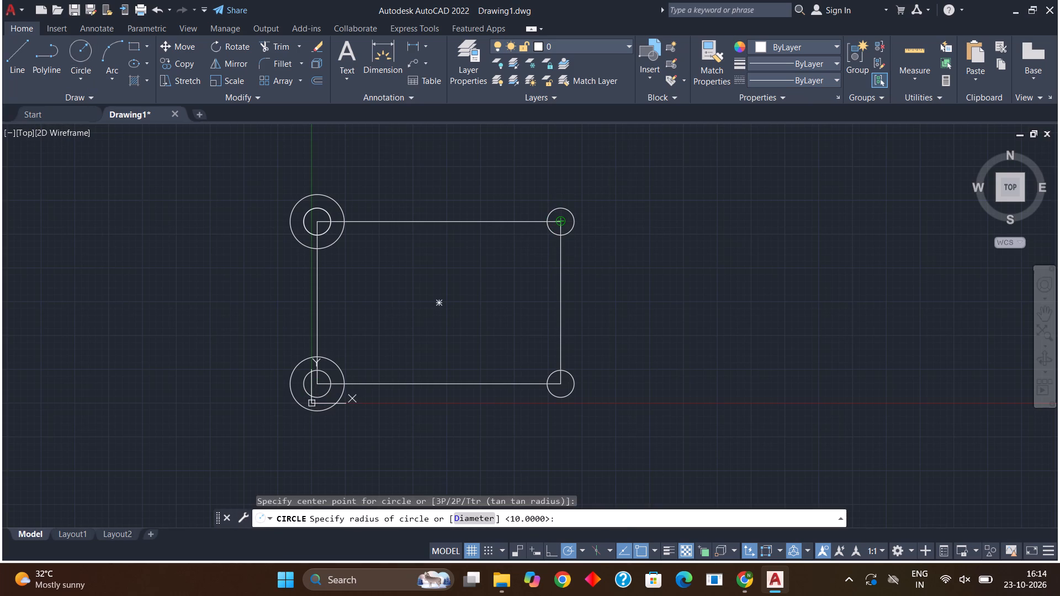
text(10)
key(Return)
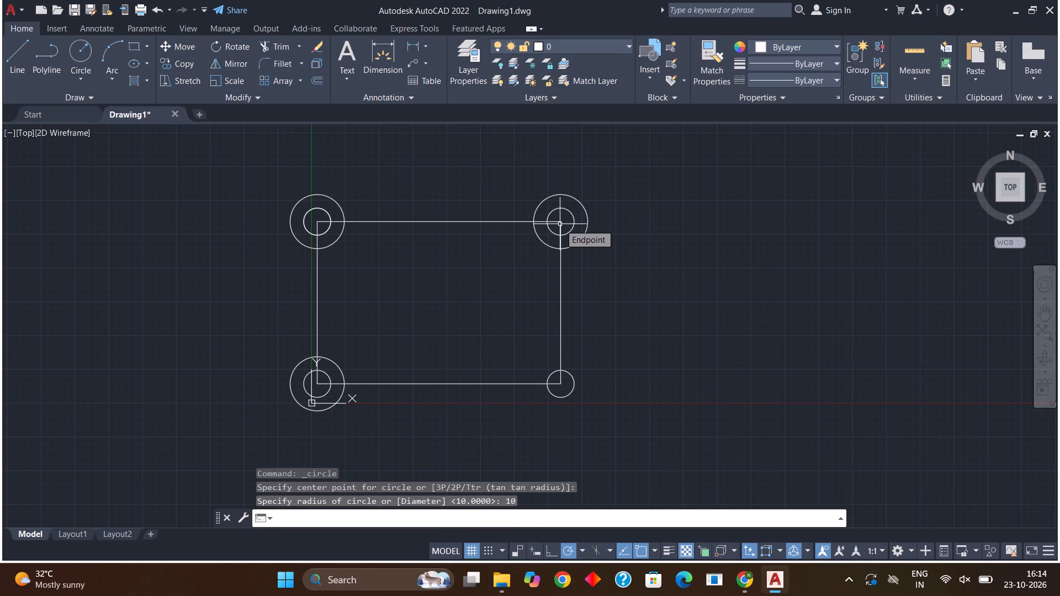
Draw a circle of radius 10 centred on the rectangle's lower-right corner, around the smaller circle.
click(85, 60)
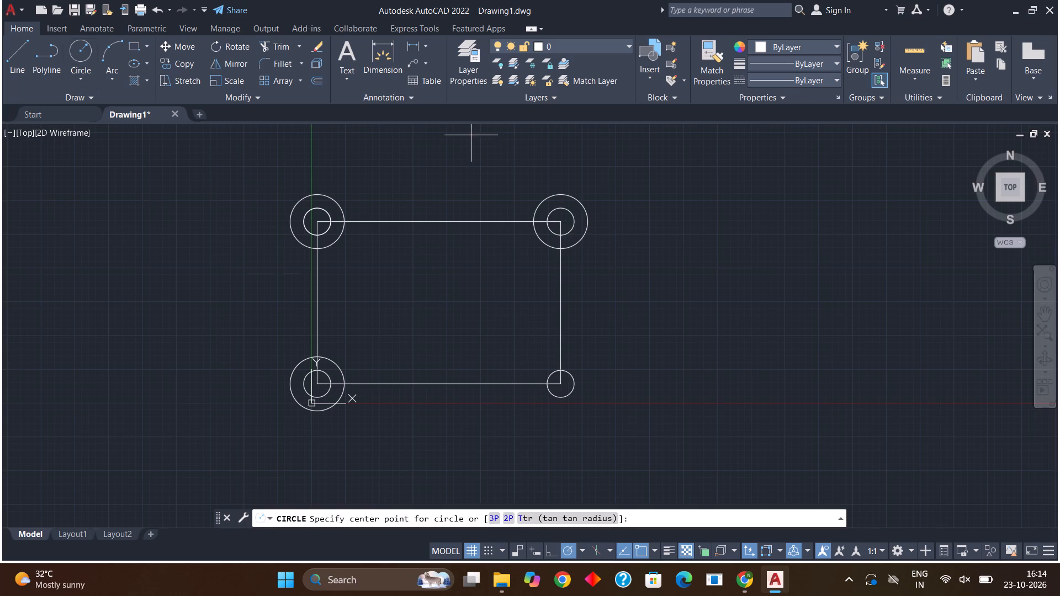
click(560, 381)
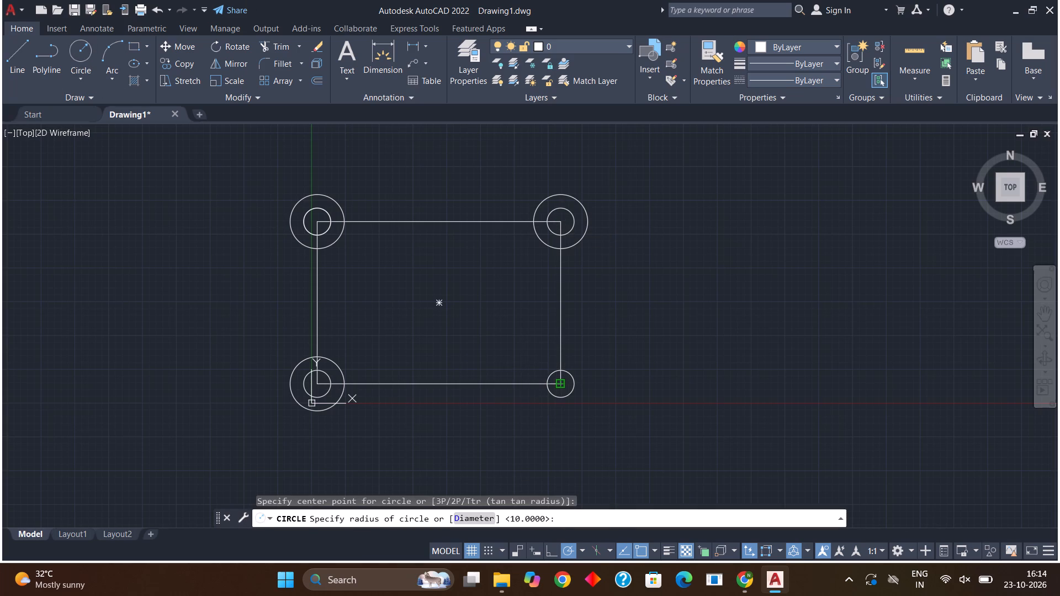
text(10)
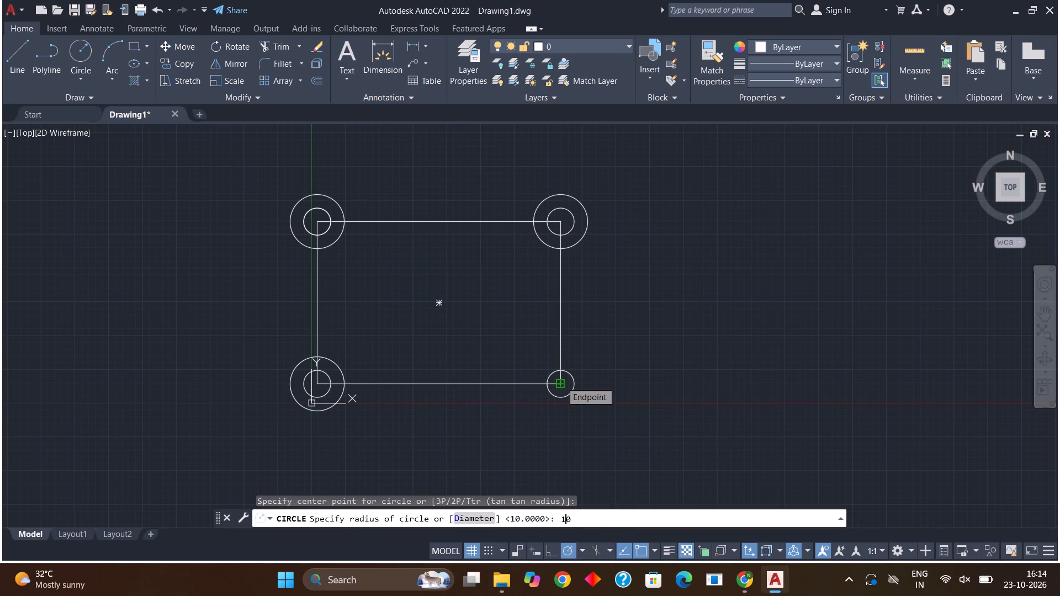
key(Return)
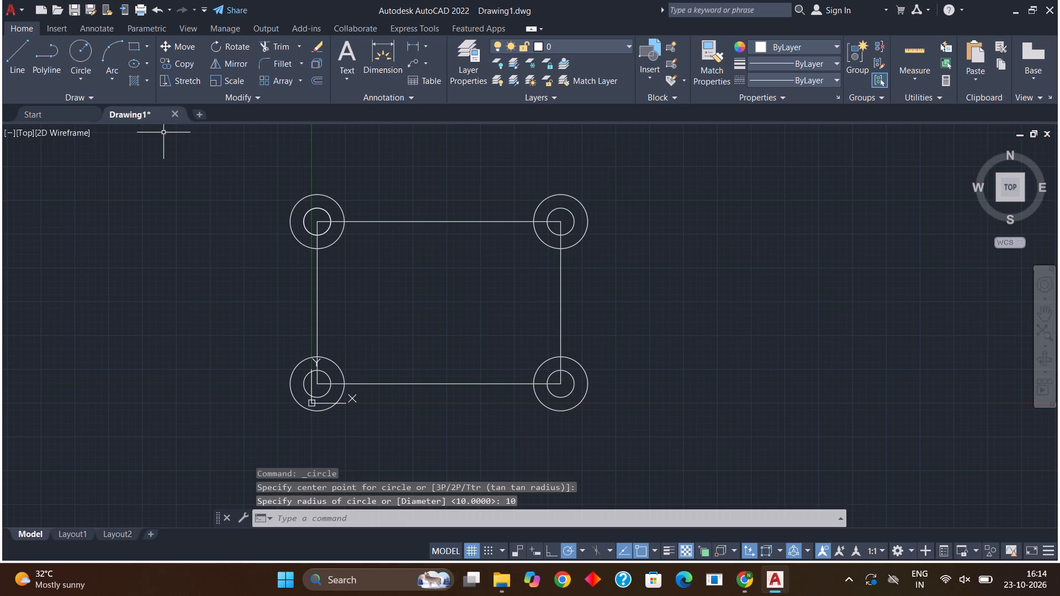
At the upper-left corner, trim the outer circle's arc inside the rectangle, both edges within the small circle, and the vertical edge between the circles.
click(268, 50)
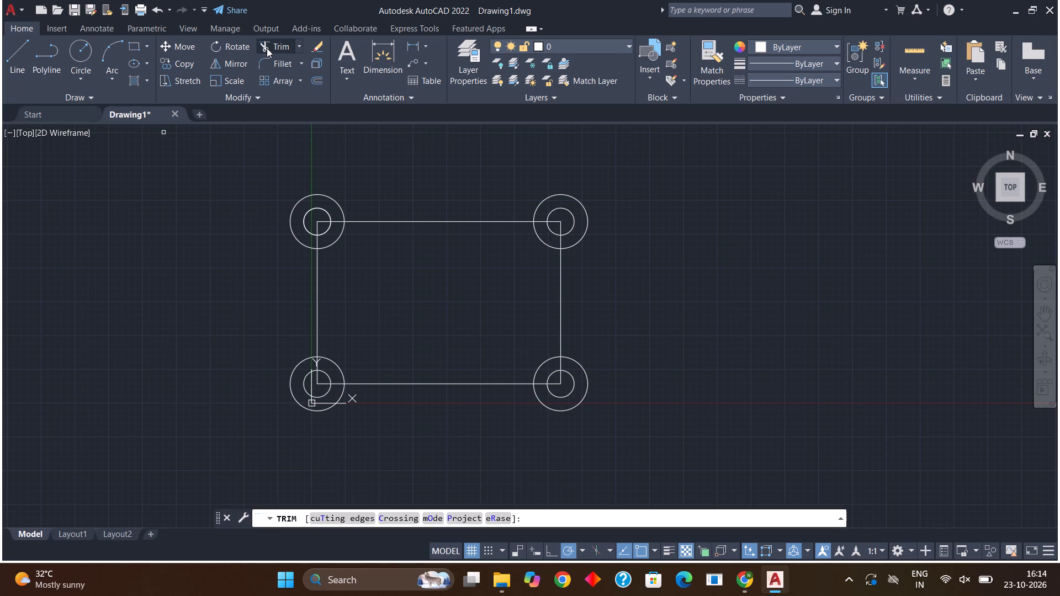
click(334, 246)
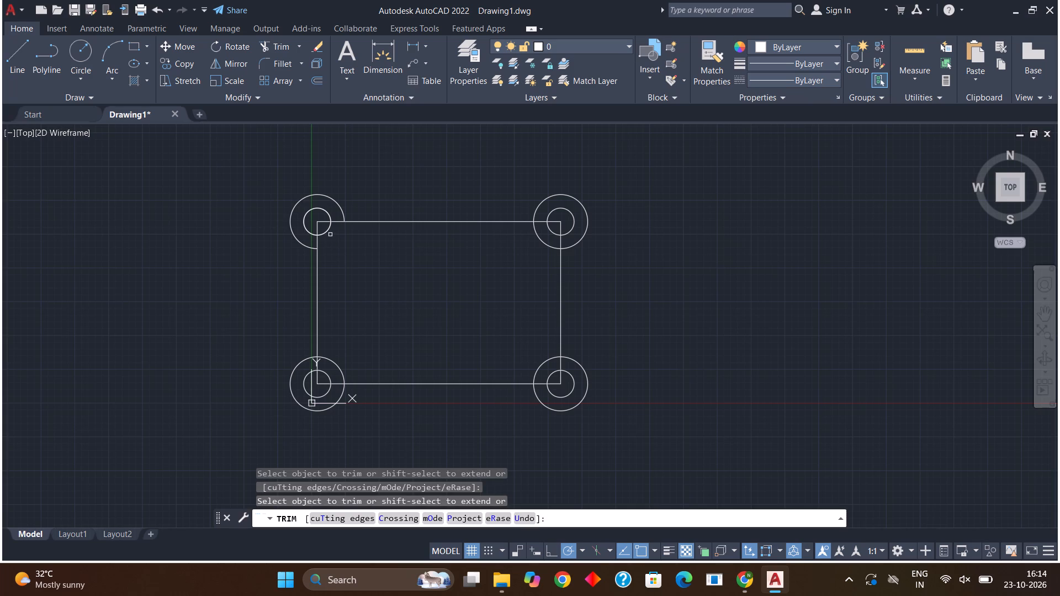
click(324, 222)
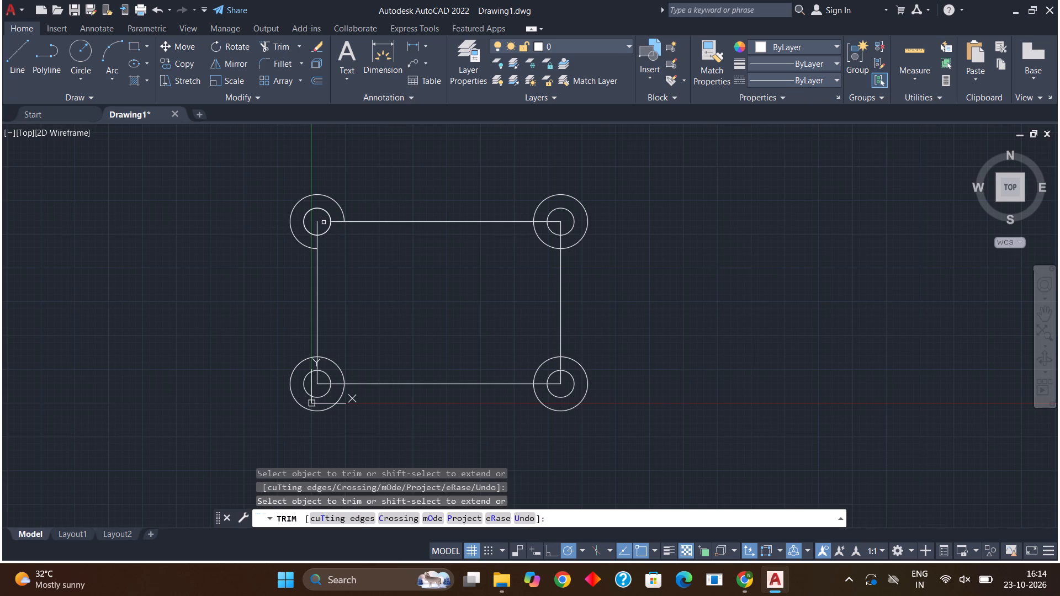
click(319, 227)
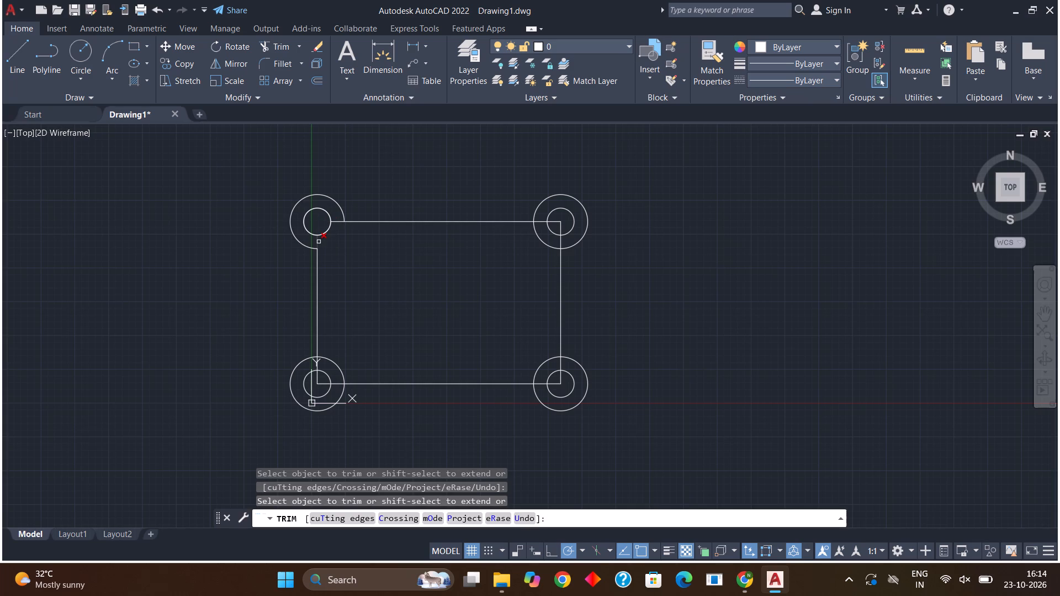
click(319, 242)
Trim the lower-left outer circle's arc inside the rectangle and the rectangle edges lying within that circle.
click(337, 364)
click(317, 365)
click(336, 384)
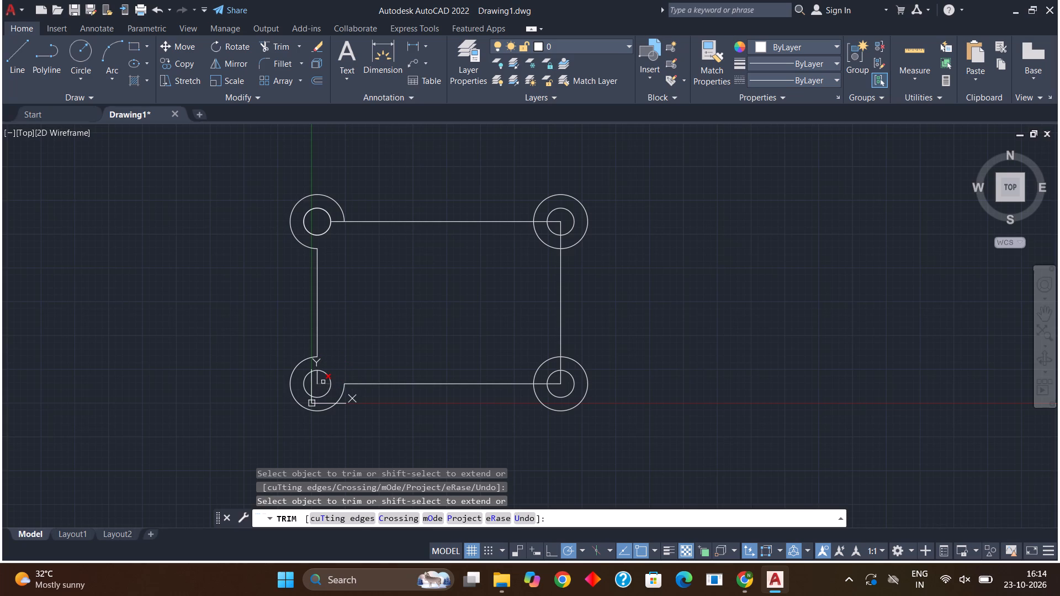
click(323, 382)
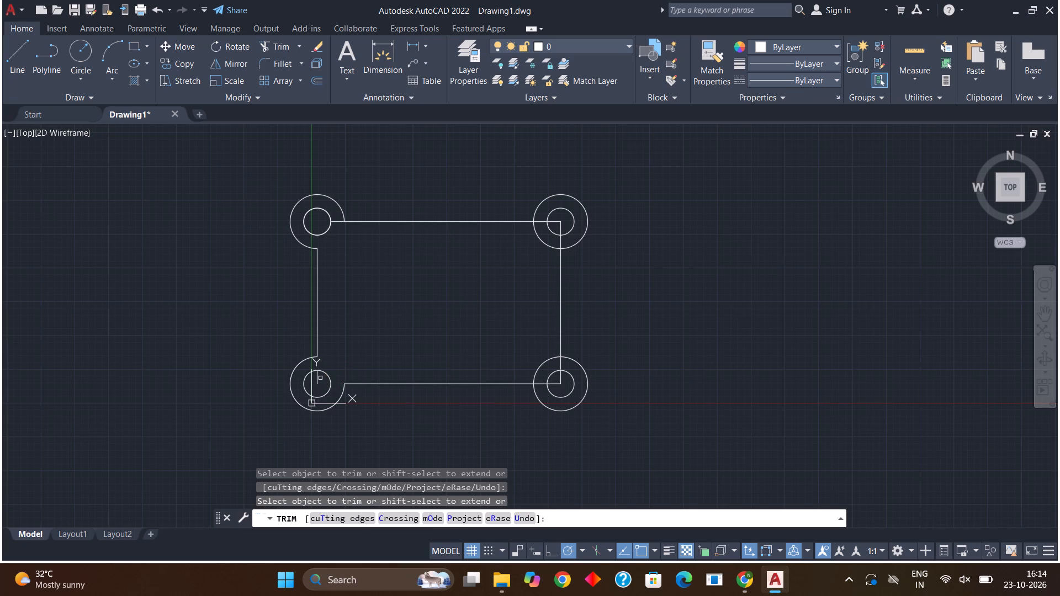
click(316, 379)
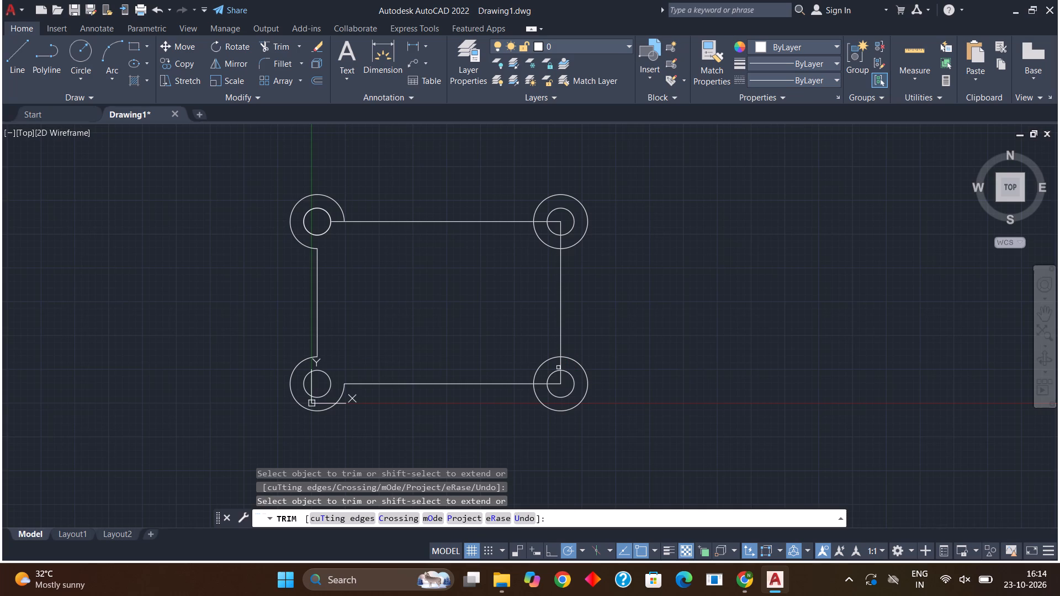
Trim the lower-right outer circle's arc inside the rectangle and the rectangle edges lying within that circle.
click(560, 365)
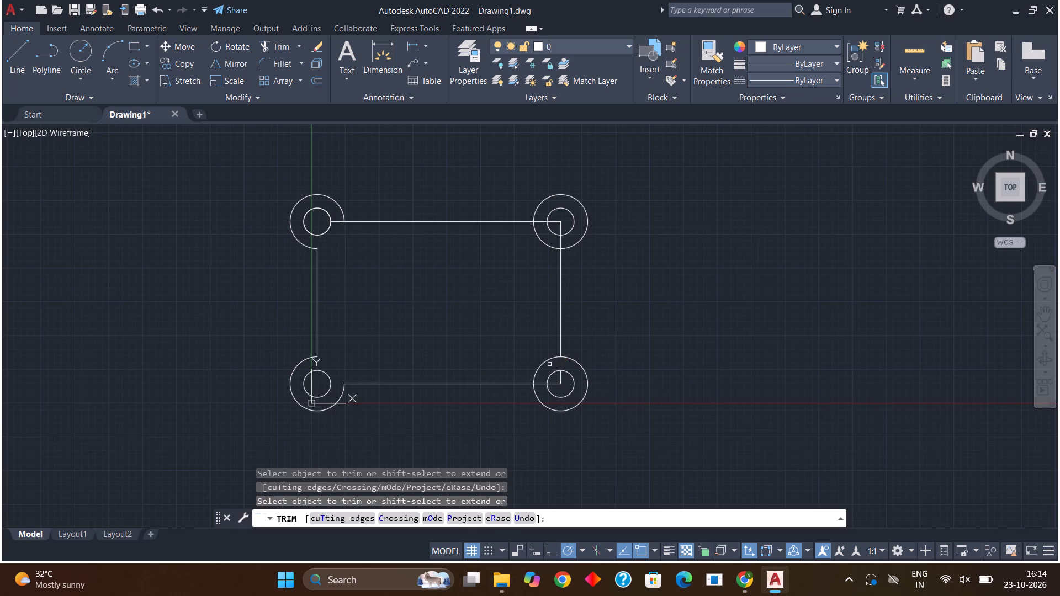
click(549, 364)
click(545, 359)
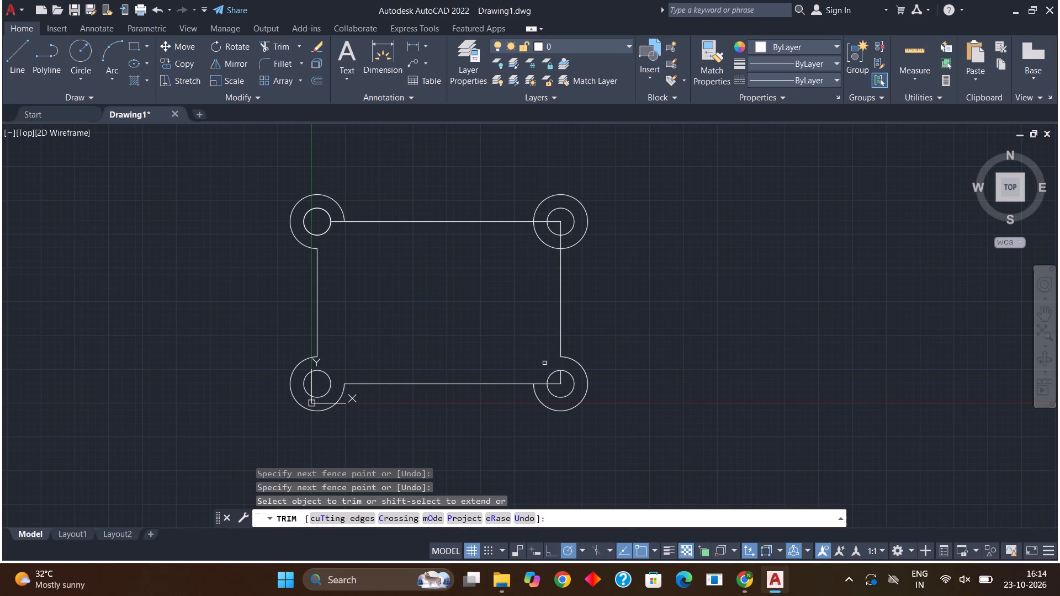
click(541, 382)
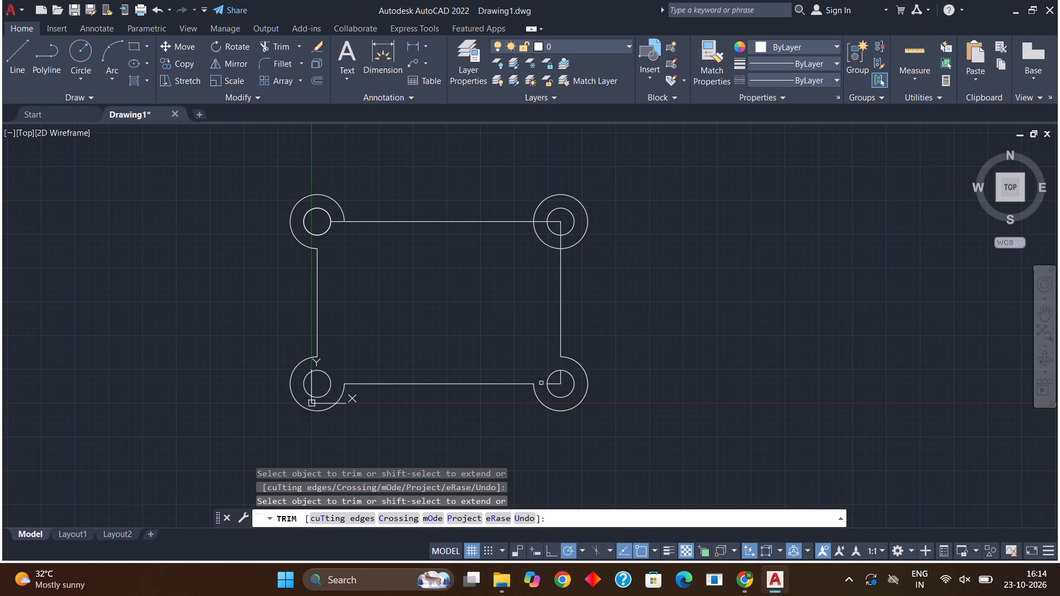
click(554, 382)
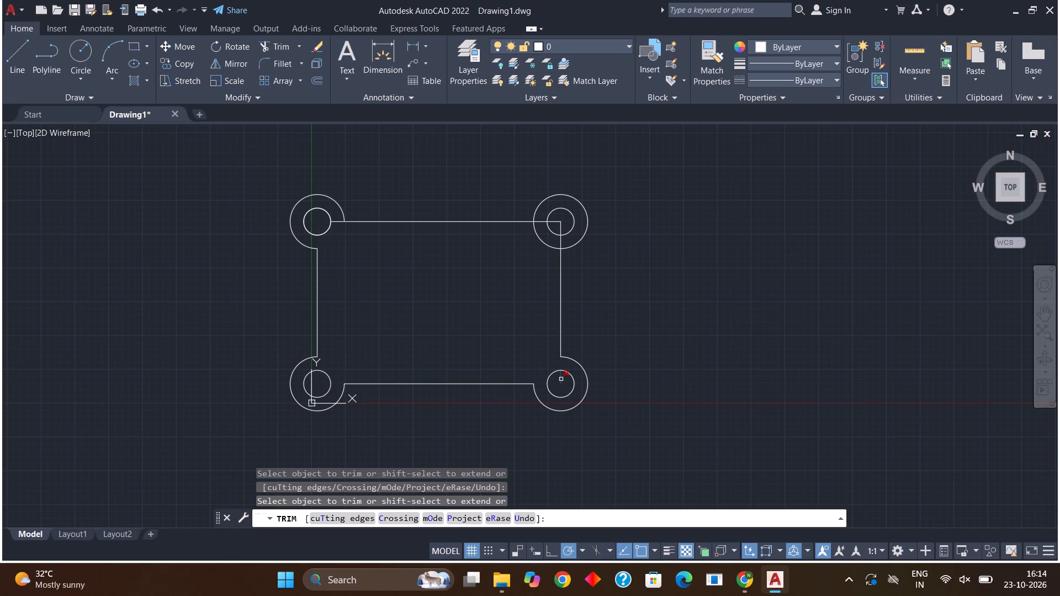
click(561, 379)
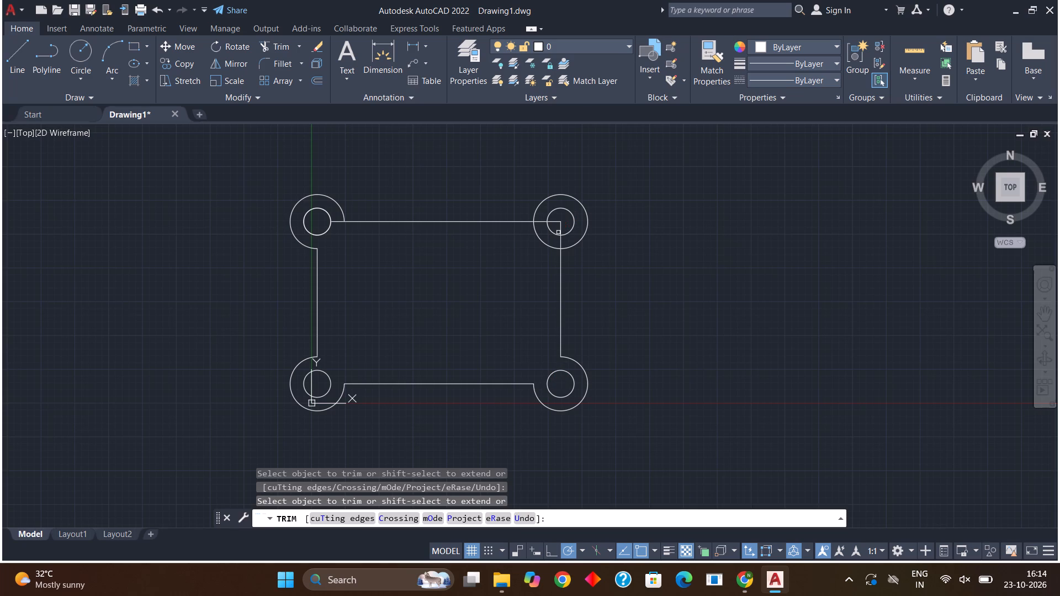
Trim the upper-right outer circle's arc inside the rectangle and the rectangle edges lying within that circle.
click(561, 230)
click(559, 222)
click(543, 243)
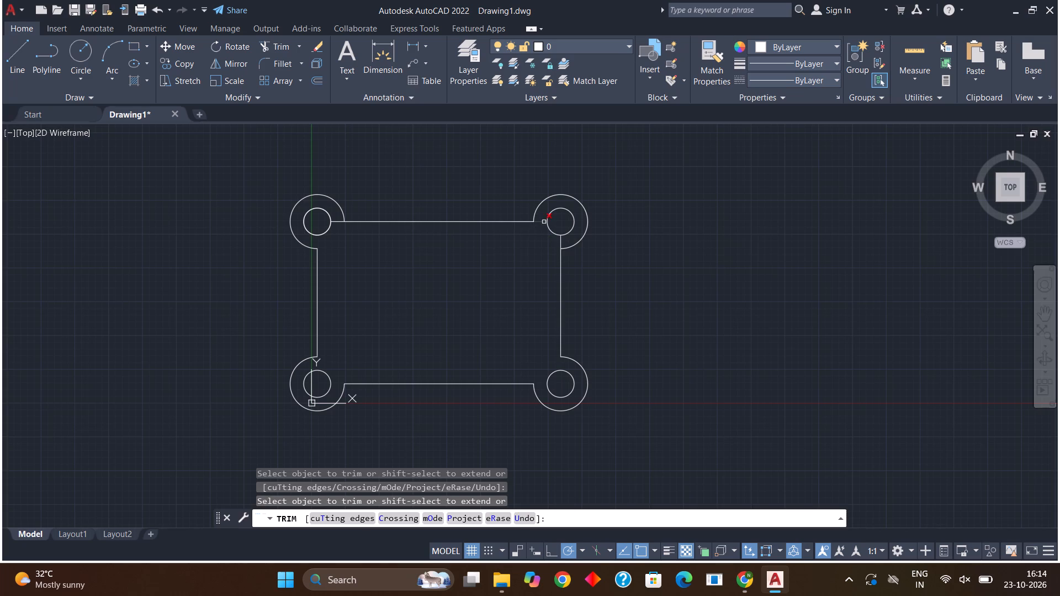
click(544, 223)
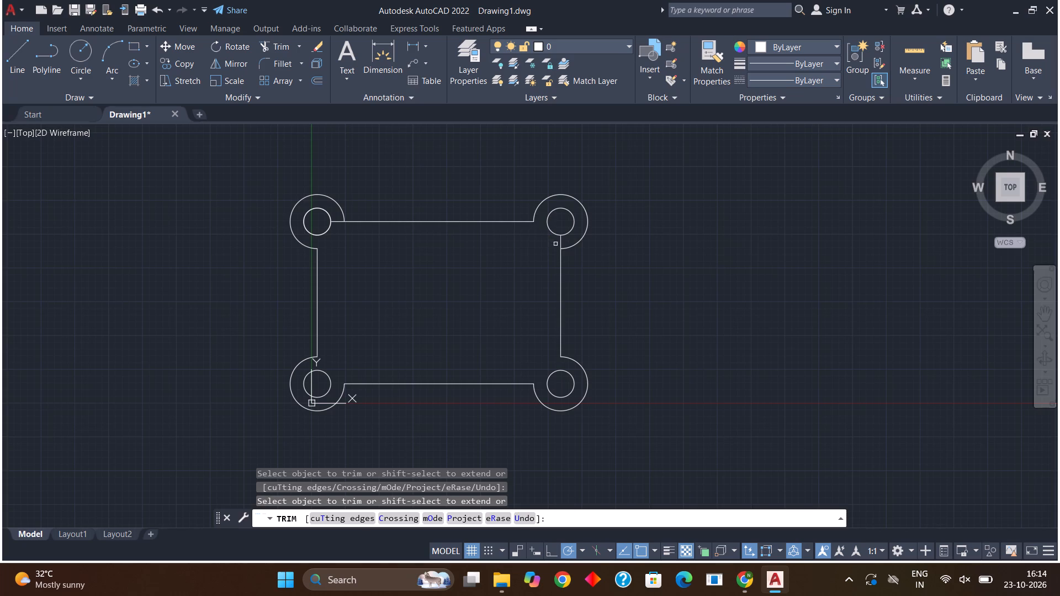
click(561, 244)
Trim the leftover top-edge segment between the two upper-left circles and end the Trim command.
click(338, 221)
key(Escape)
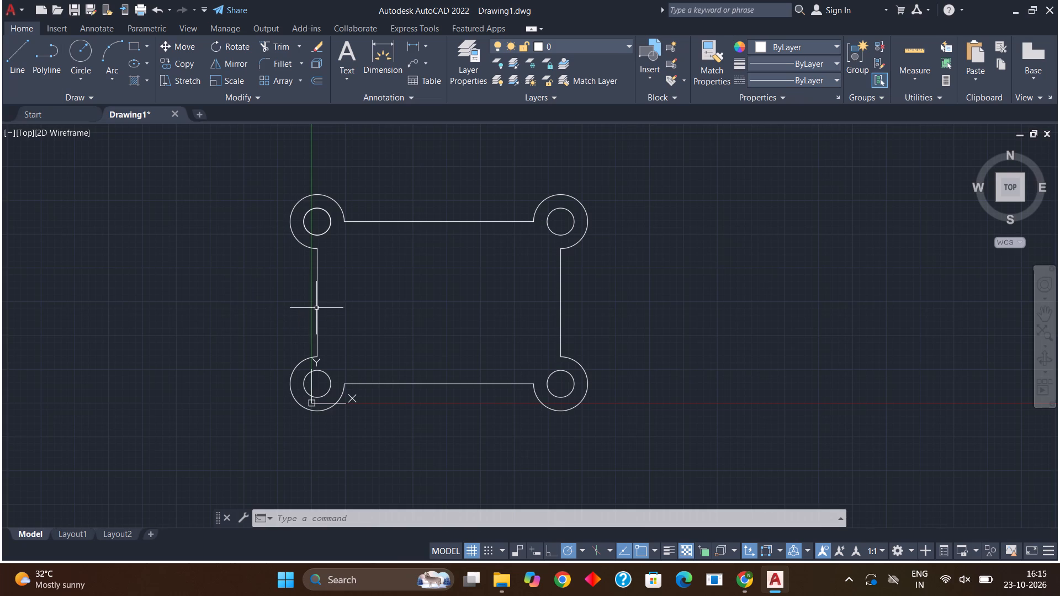
Draw a horizontal centre line from the midpoint of the plate's left edge perpendicular to its right edge.
click(77, 54)
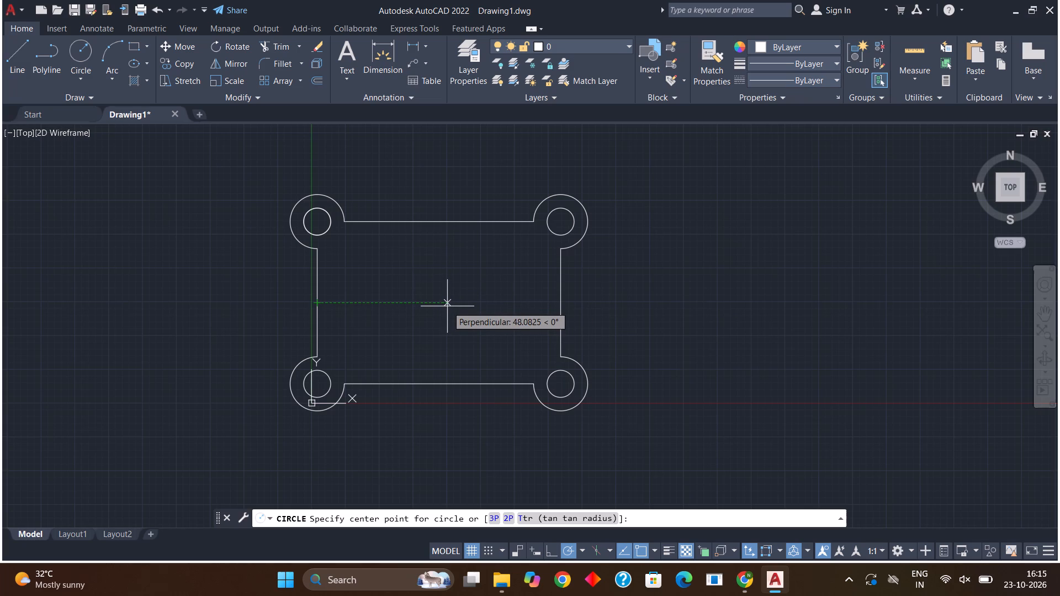
key(Escape)
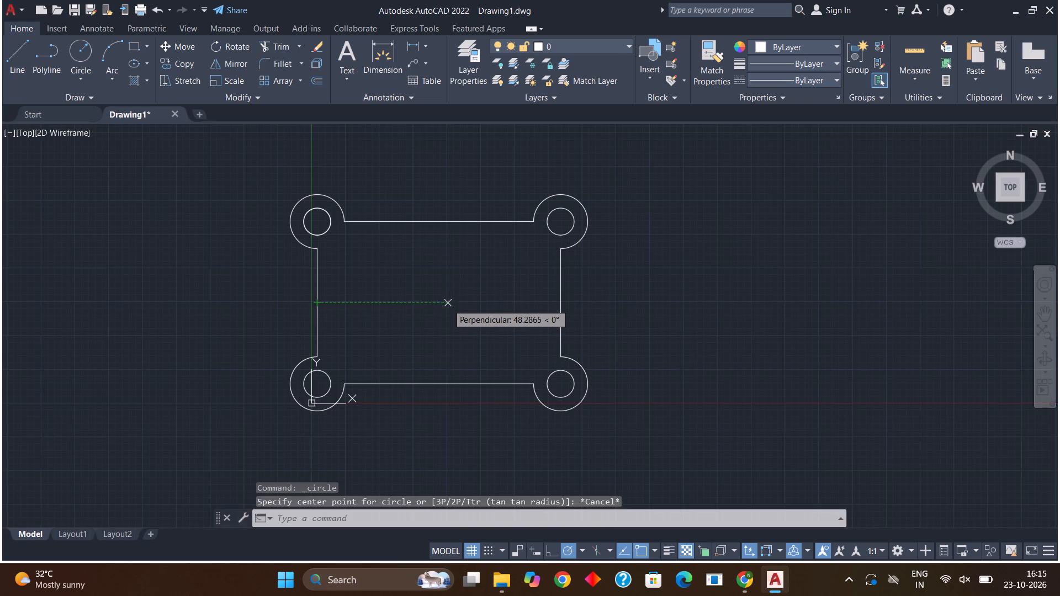
click(28, 57)
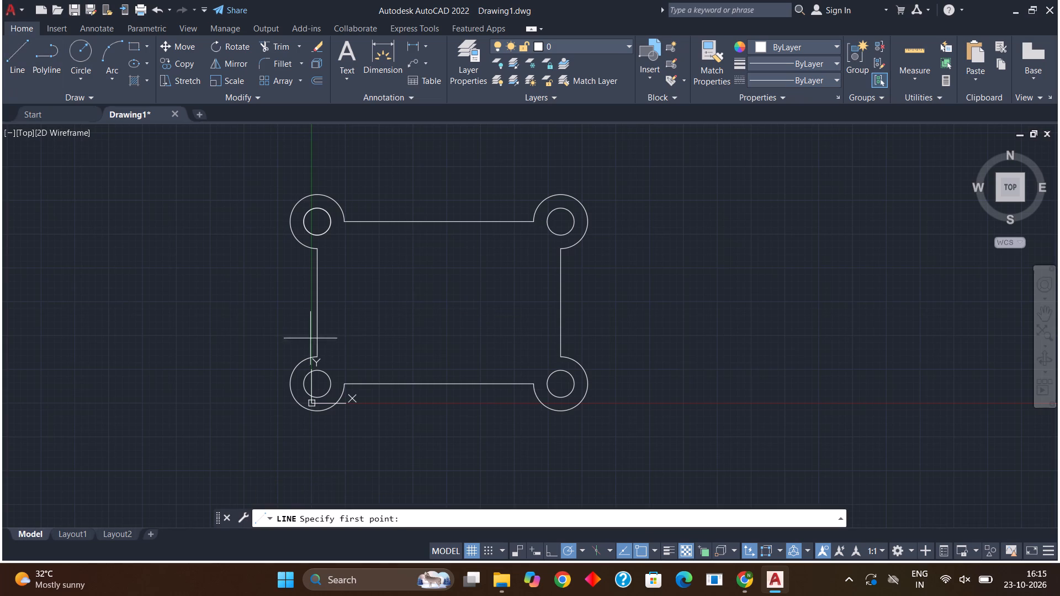
click(319, 307)
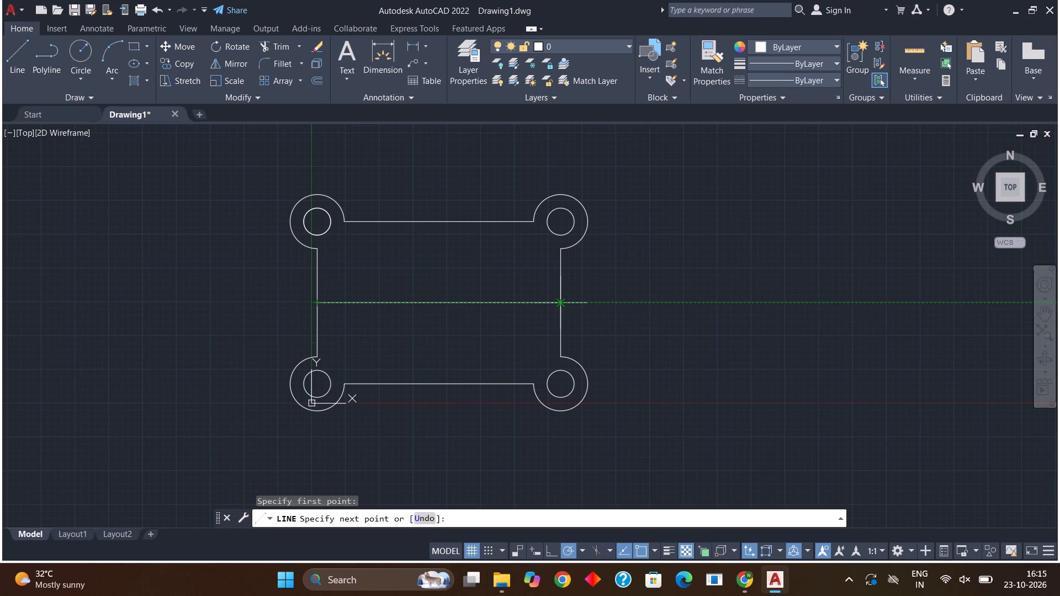
click(559, 303)
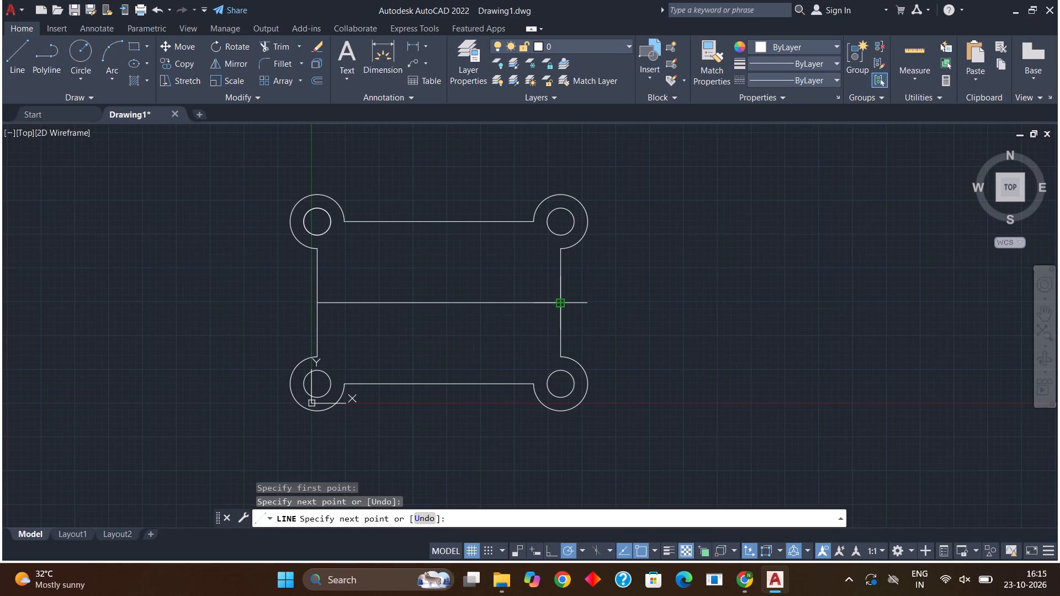
key(Escape)
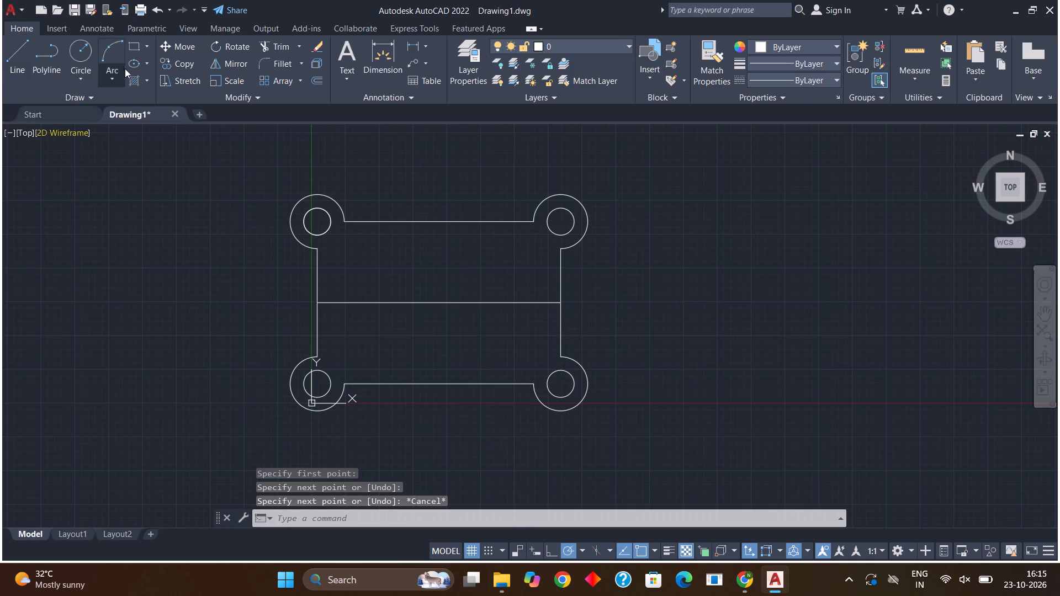
Draw a radius 8 circle centred on the midpoint of the horizontal centre line.
click(78, 57)
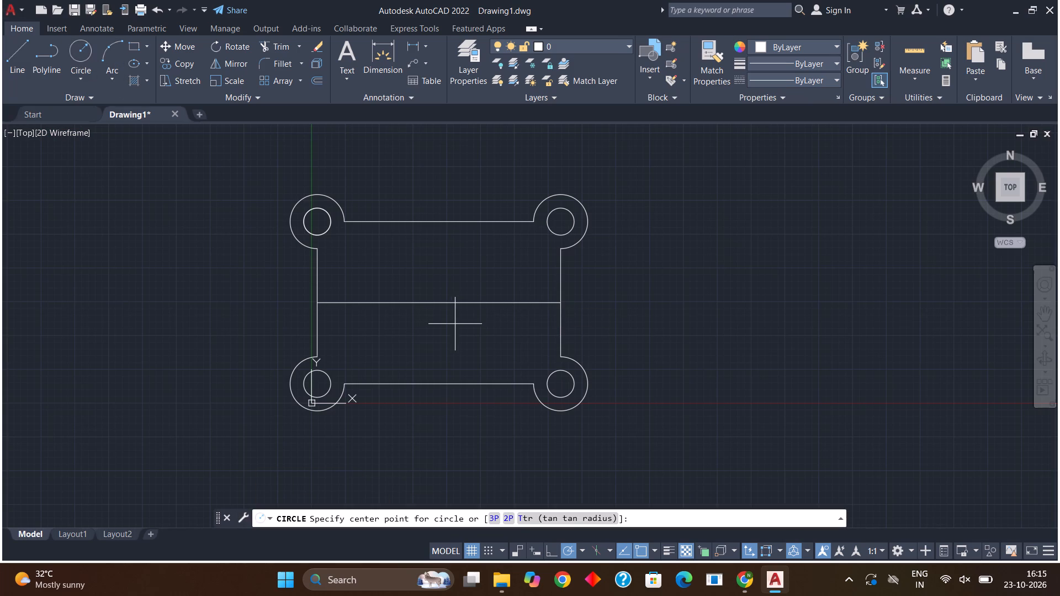
click(437, 302)
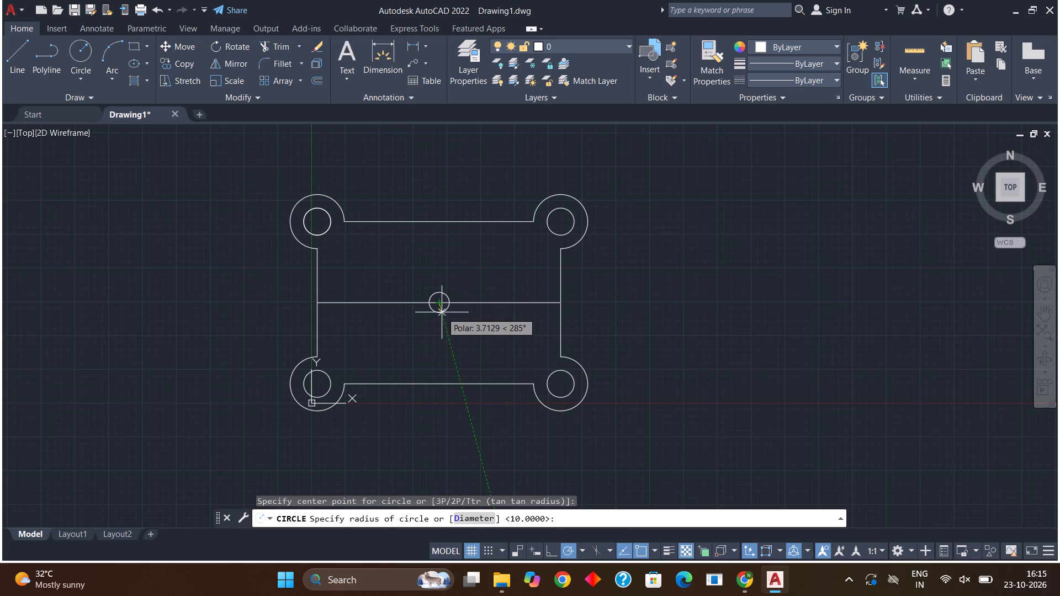
key(8)
key(Return)
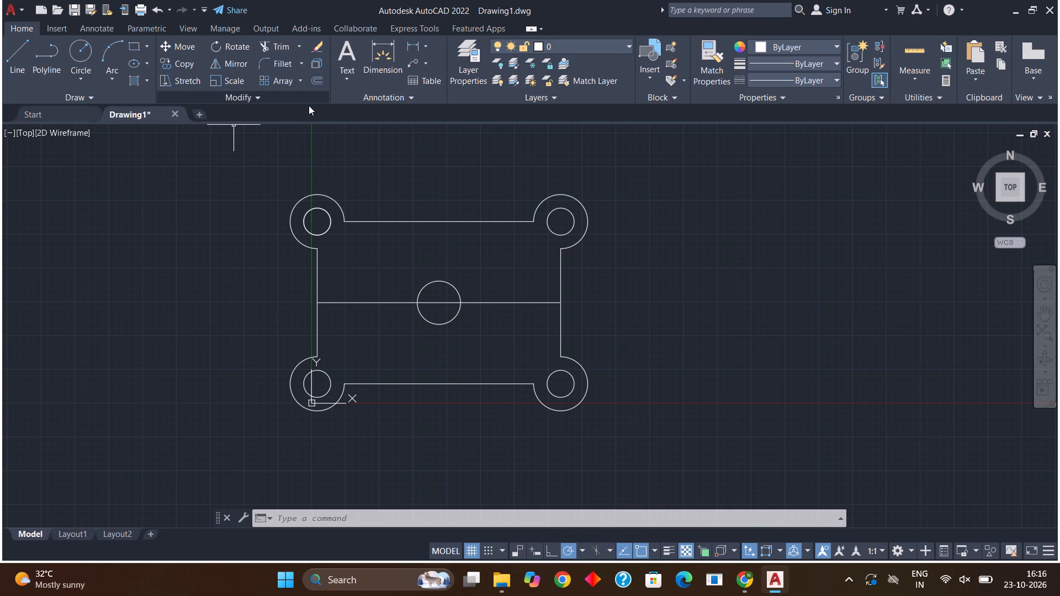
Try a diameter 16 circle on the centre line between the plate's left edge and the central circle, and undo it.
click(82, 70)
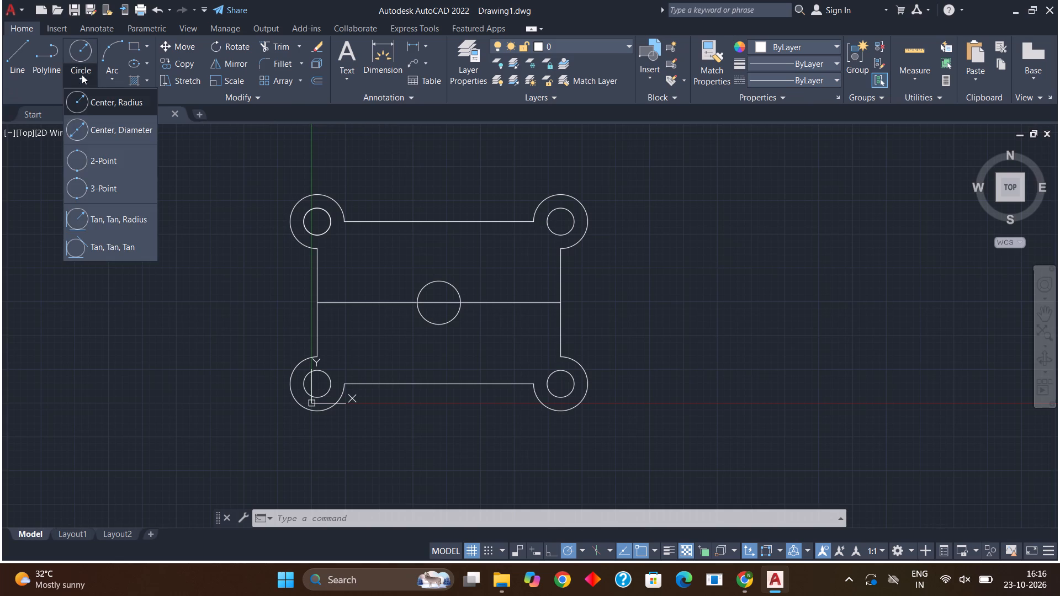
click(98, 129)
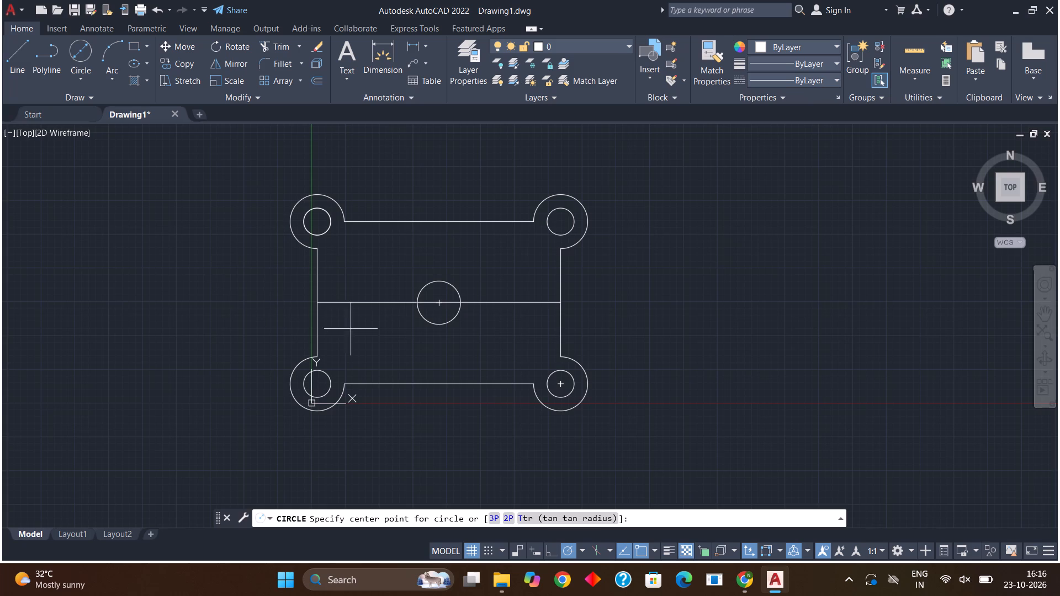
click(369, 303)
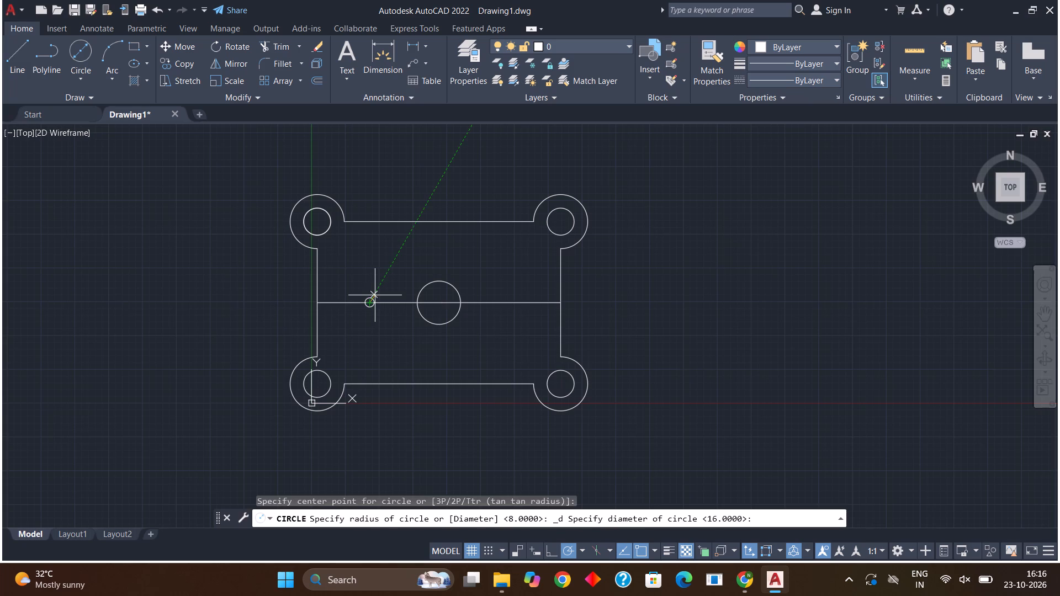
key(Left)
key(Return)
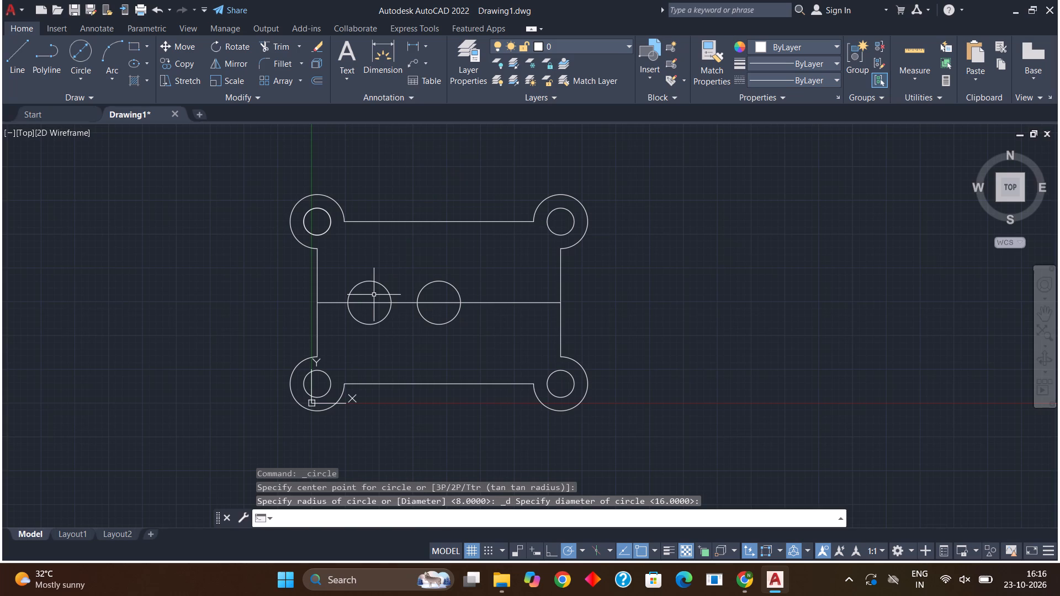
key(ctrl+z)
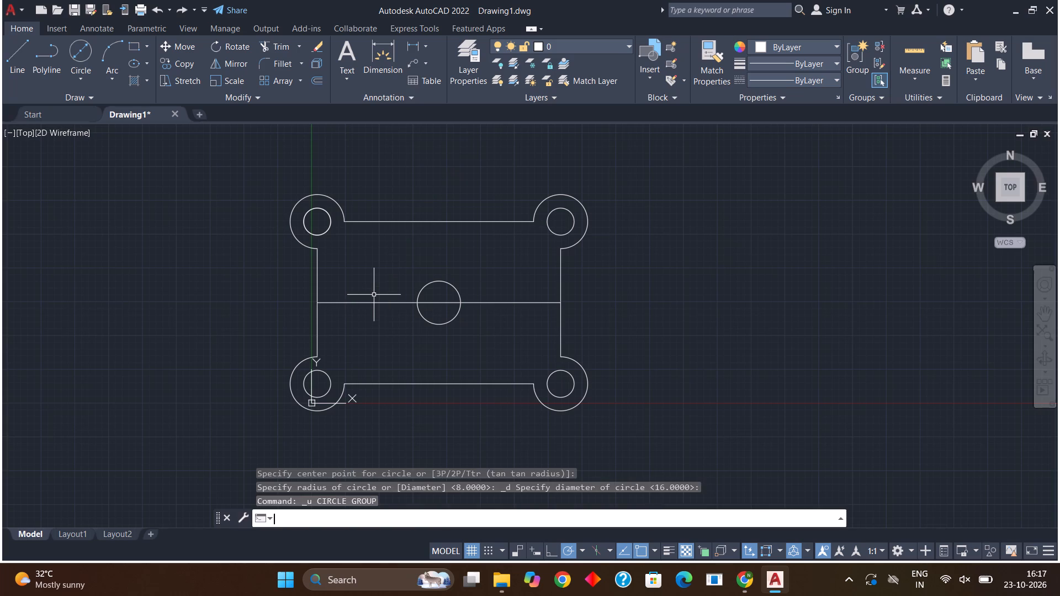
Draw a diameter 4 circle on the centre line between the plate's left edge and the central circle.
click(79, 73)
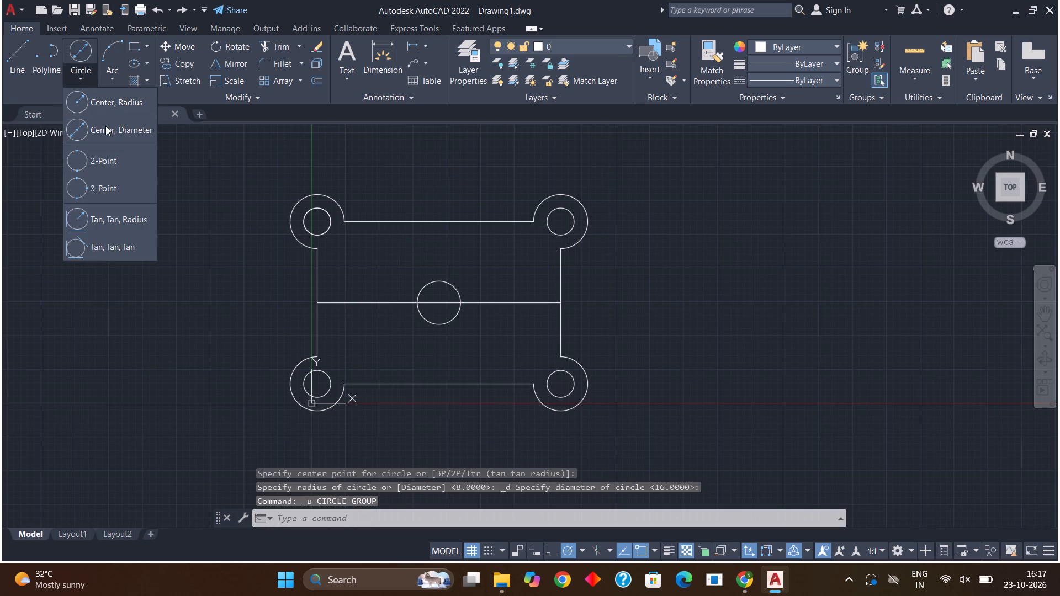
click(106, 126)
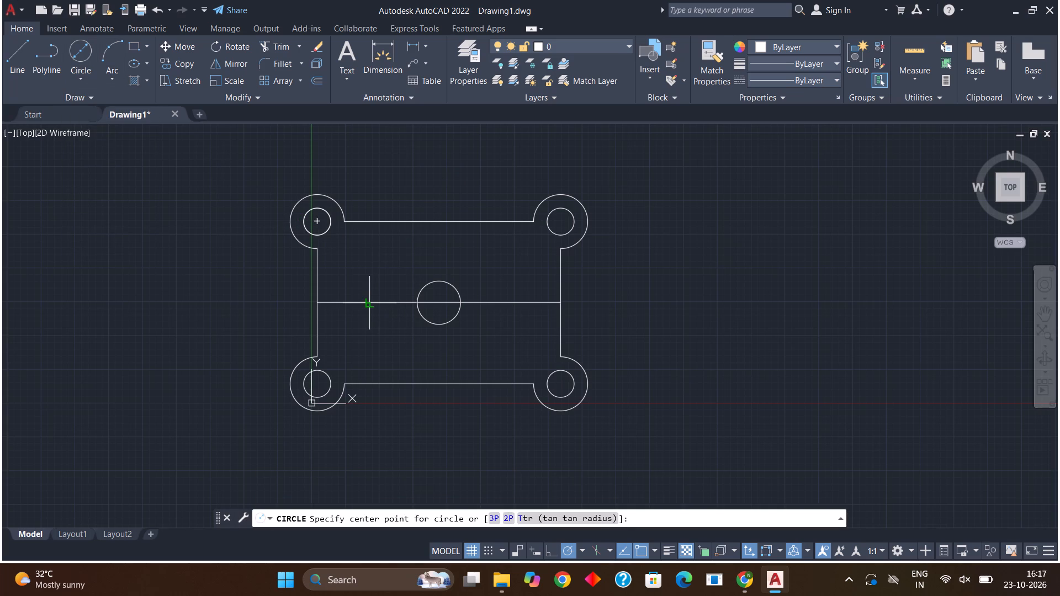
click(373, 300)
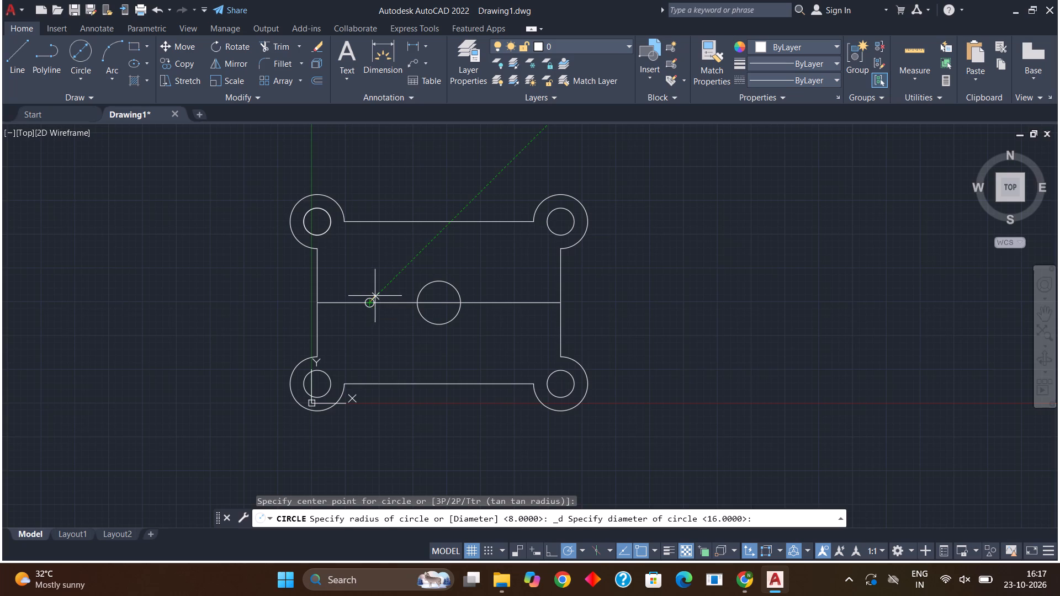
key(Left)
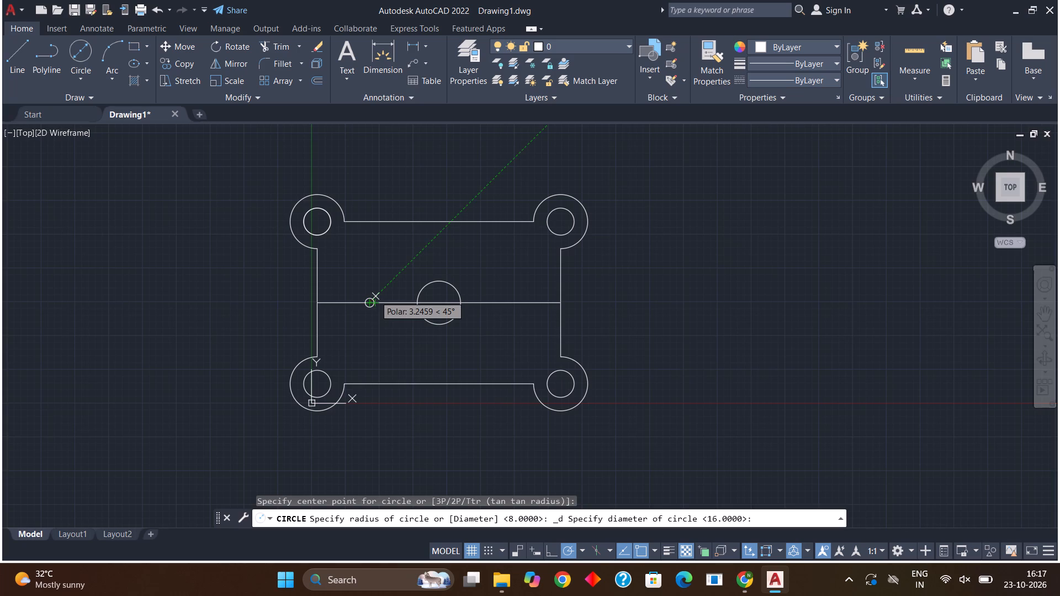
key(Left)
key(Left)
key(4)
key(Return)
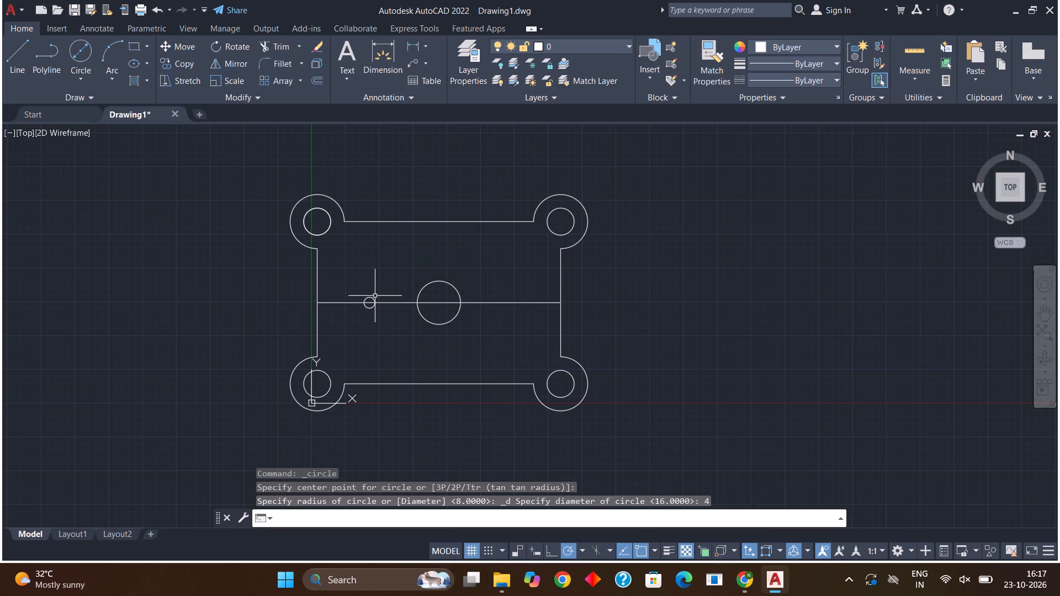
Create a polar array of the diameter 4 circle around the central circle's centre with 4 items.
click(302, 85)
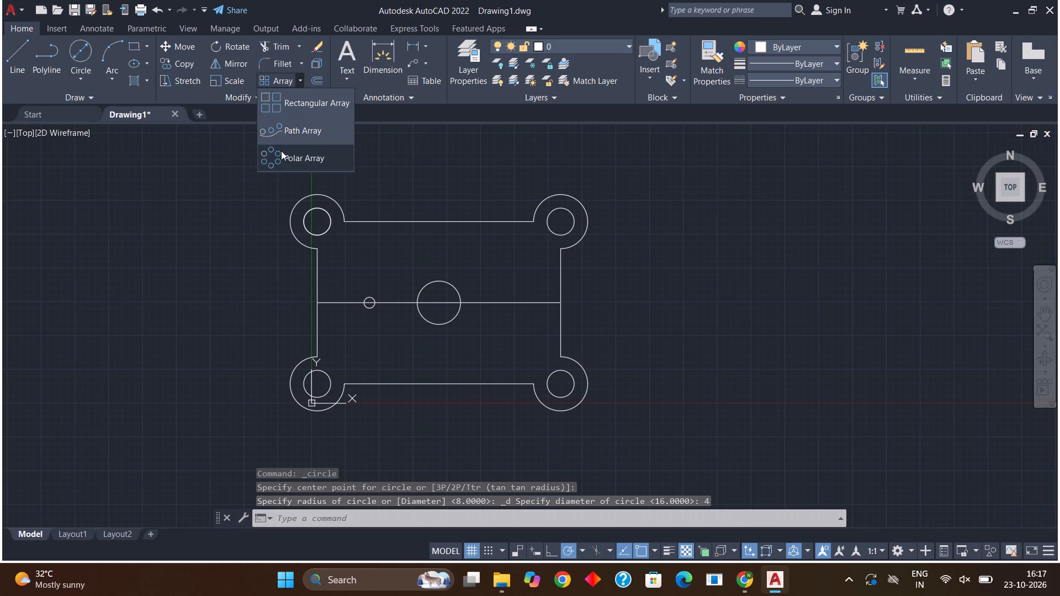
click(281, 151)
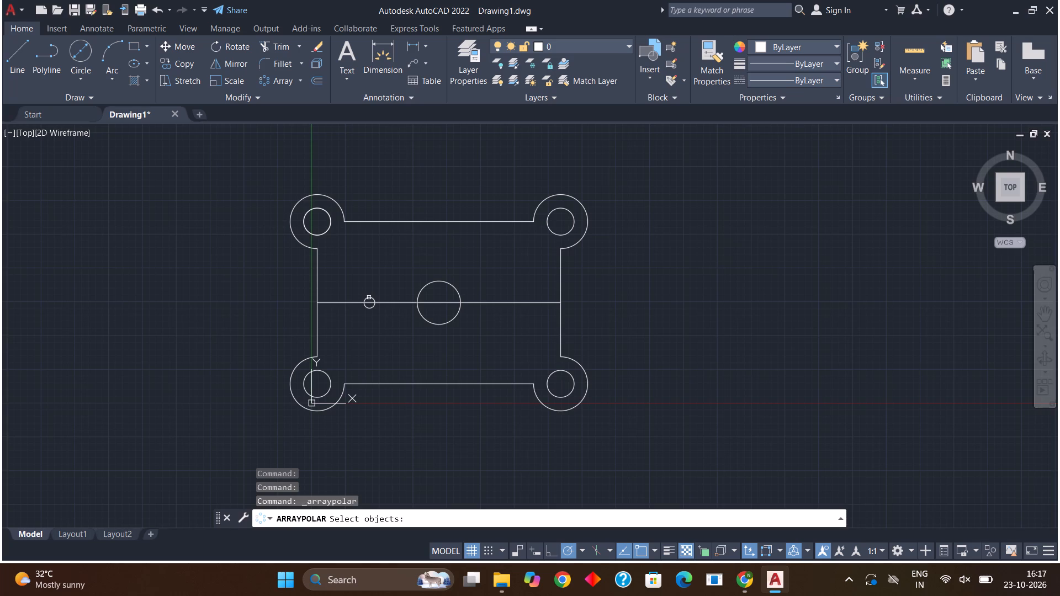
click(369, 297)
key(Return)
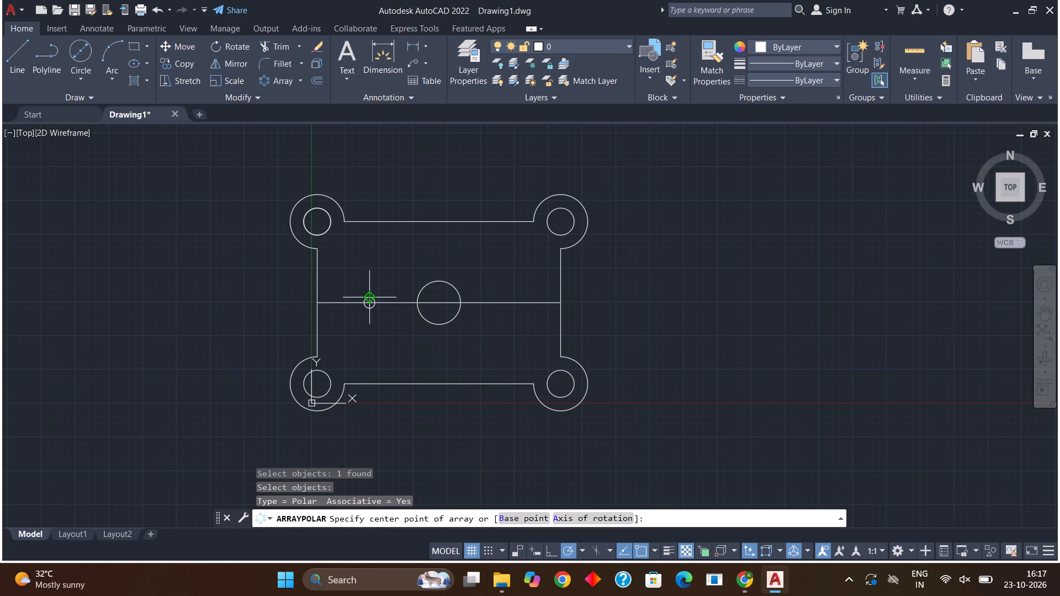
click(438, 304)
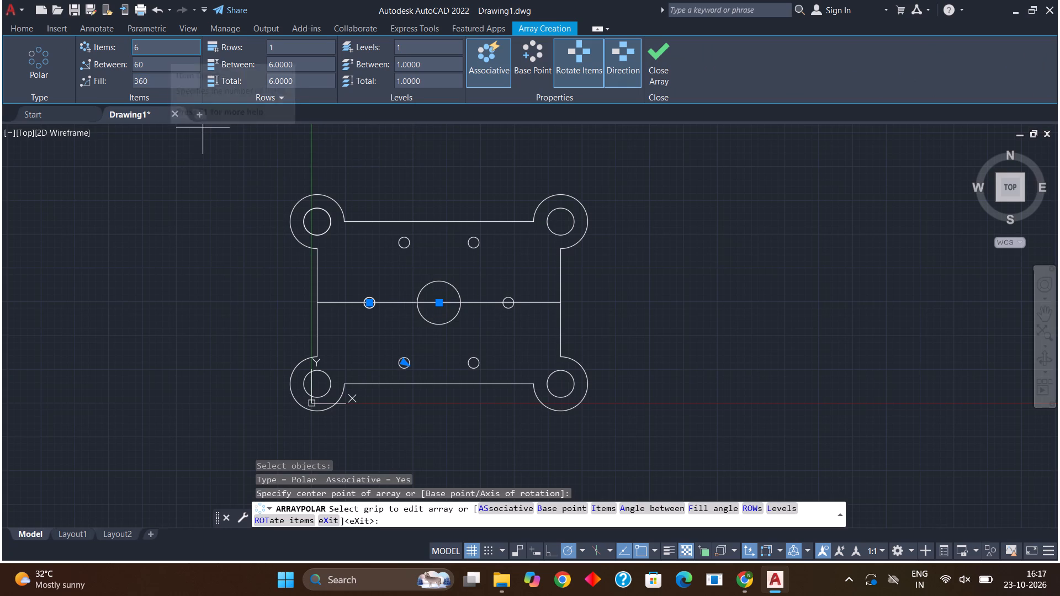
drag(167, 46, 143, 53)
key(BackSpace)
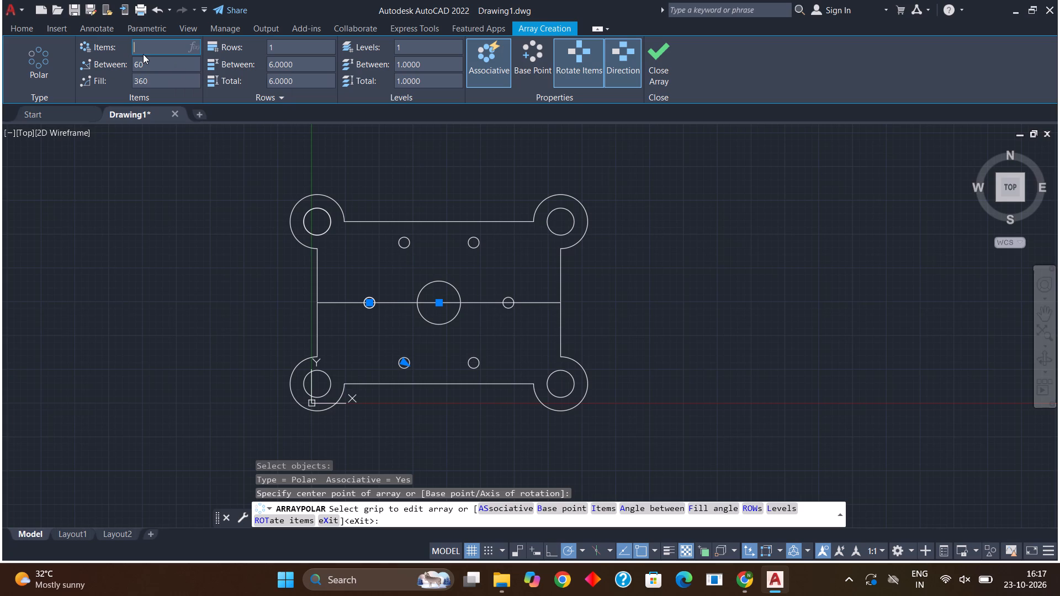
key(Left)
key(5)
key(BackSpace)
key(4)
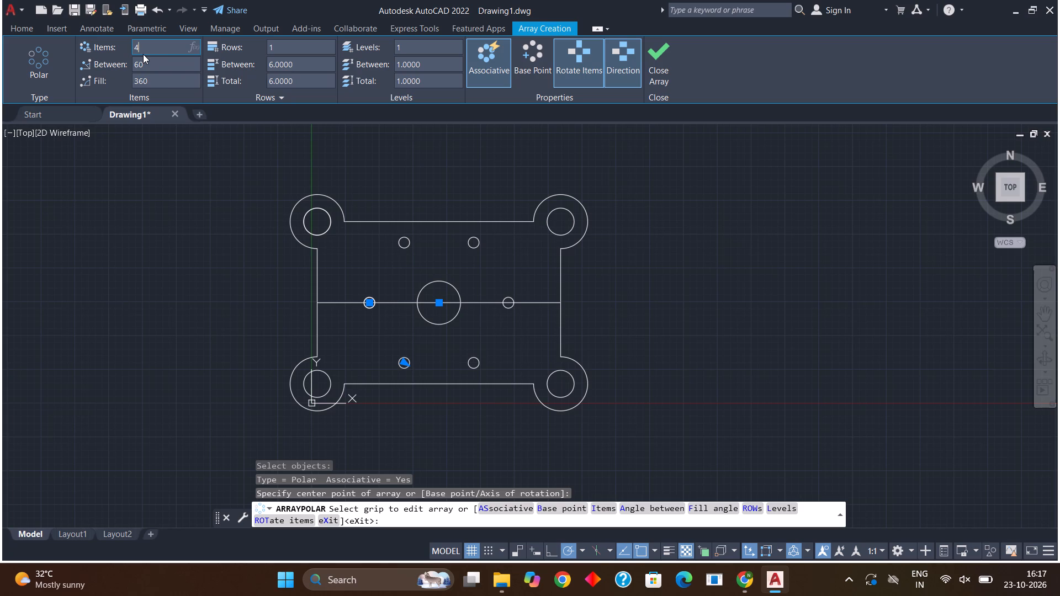
click(86, 247)
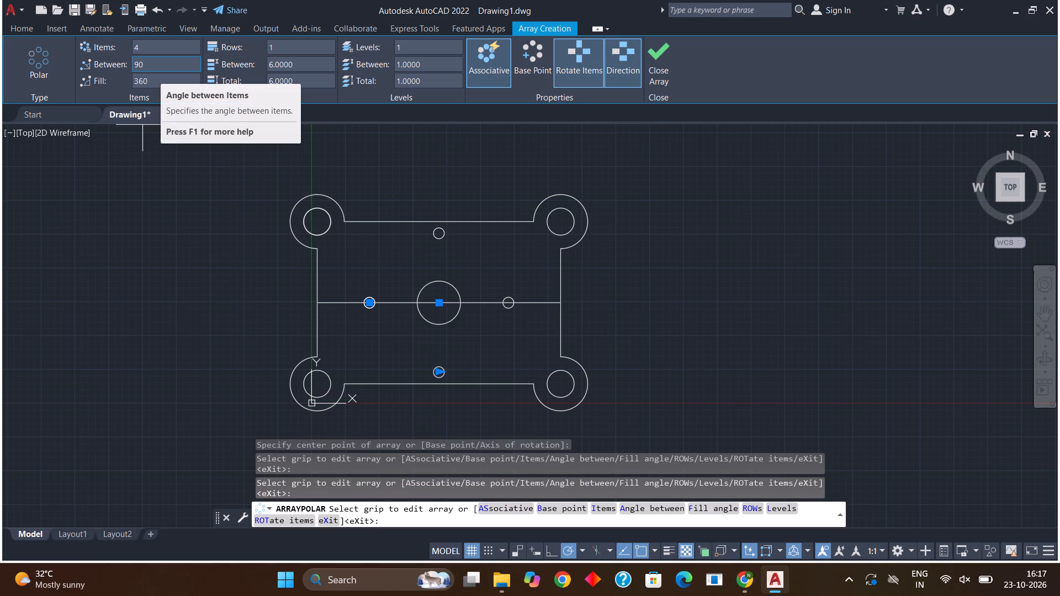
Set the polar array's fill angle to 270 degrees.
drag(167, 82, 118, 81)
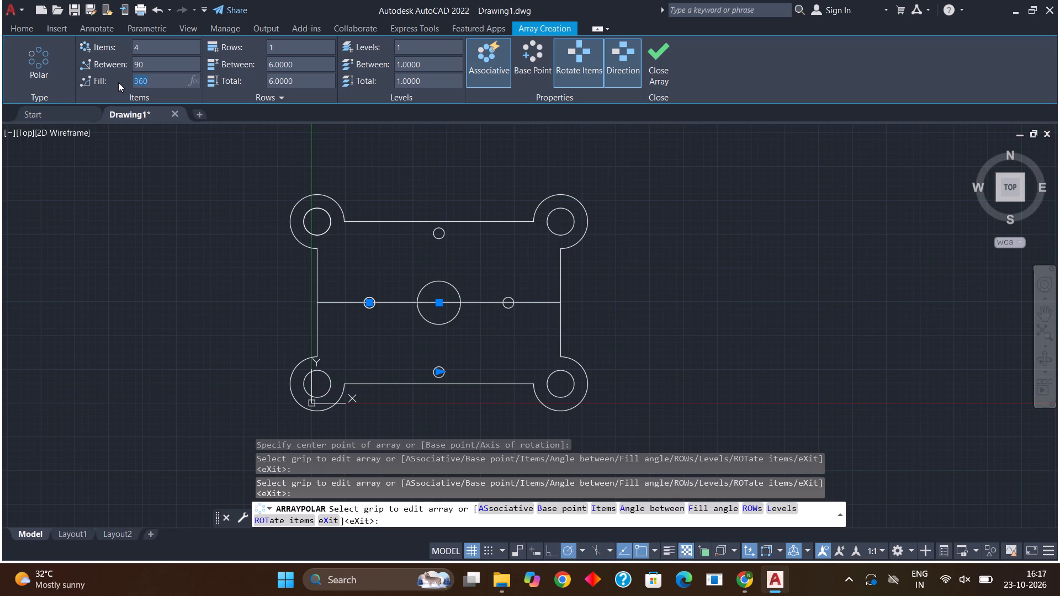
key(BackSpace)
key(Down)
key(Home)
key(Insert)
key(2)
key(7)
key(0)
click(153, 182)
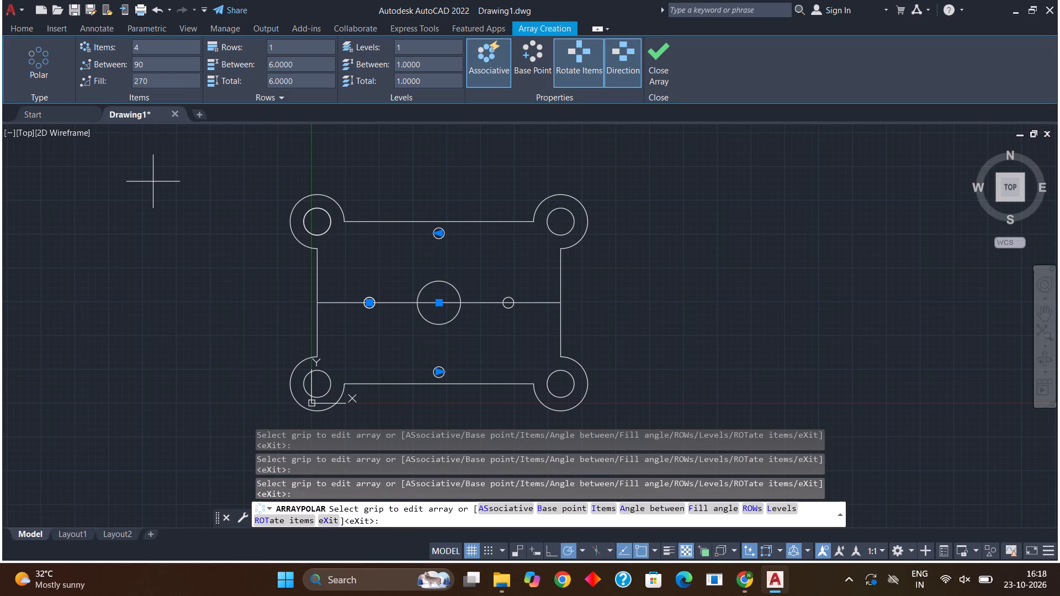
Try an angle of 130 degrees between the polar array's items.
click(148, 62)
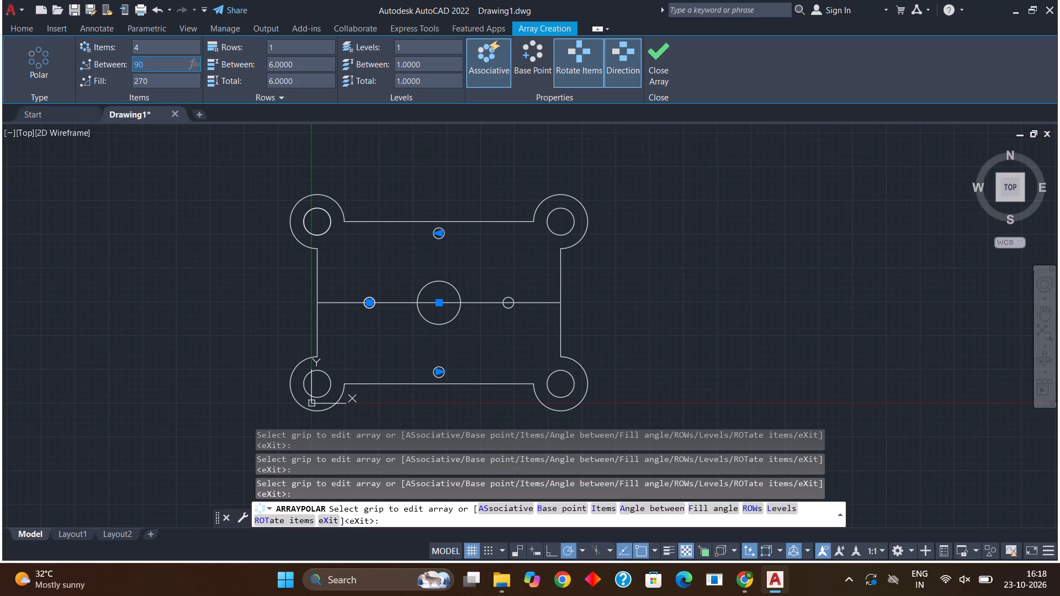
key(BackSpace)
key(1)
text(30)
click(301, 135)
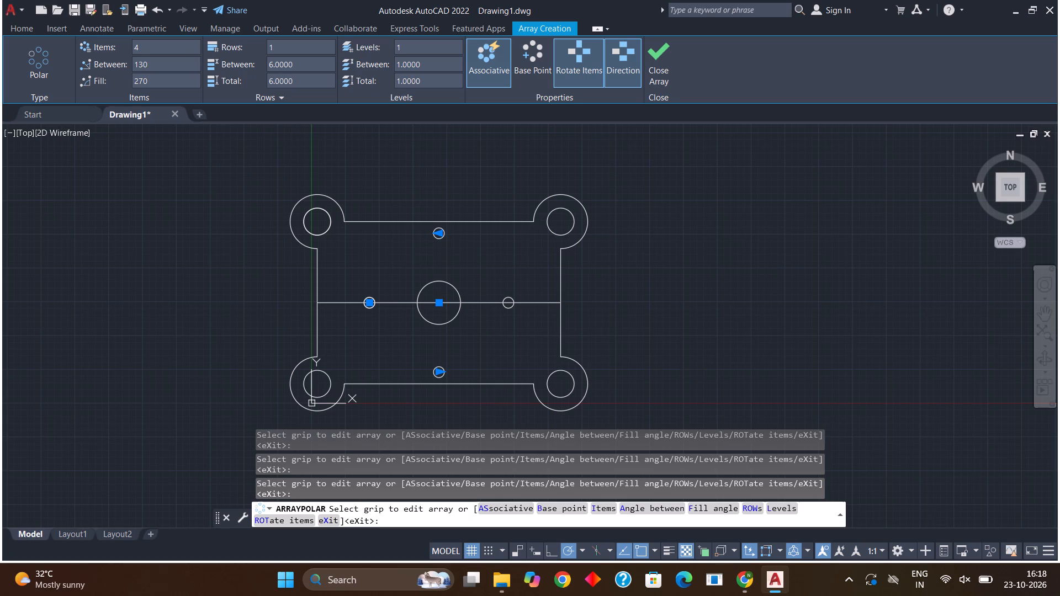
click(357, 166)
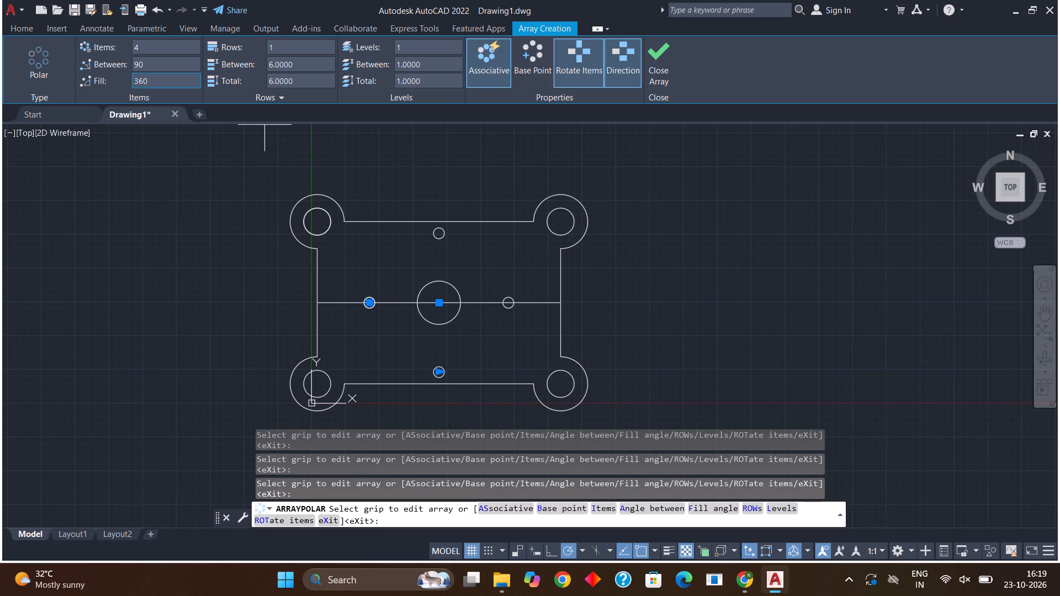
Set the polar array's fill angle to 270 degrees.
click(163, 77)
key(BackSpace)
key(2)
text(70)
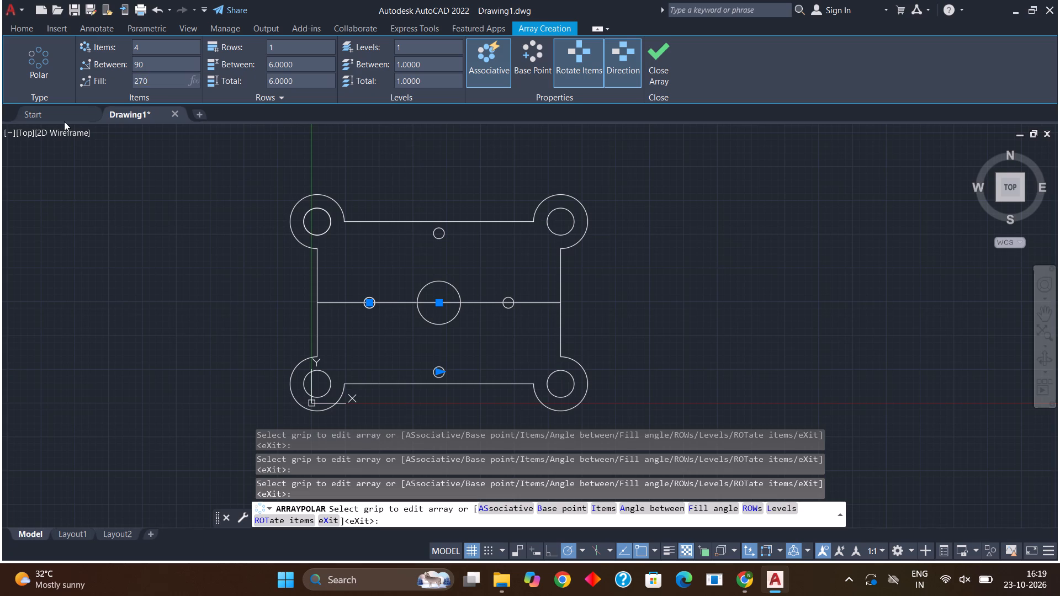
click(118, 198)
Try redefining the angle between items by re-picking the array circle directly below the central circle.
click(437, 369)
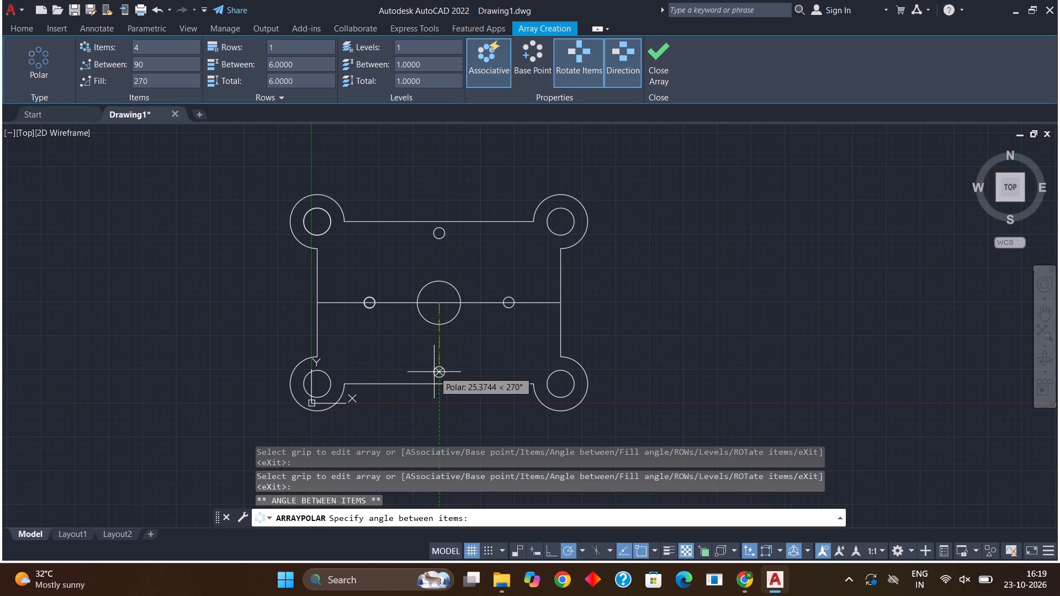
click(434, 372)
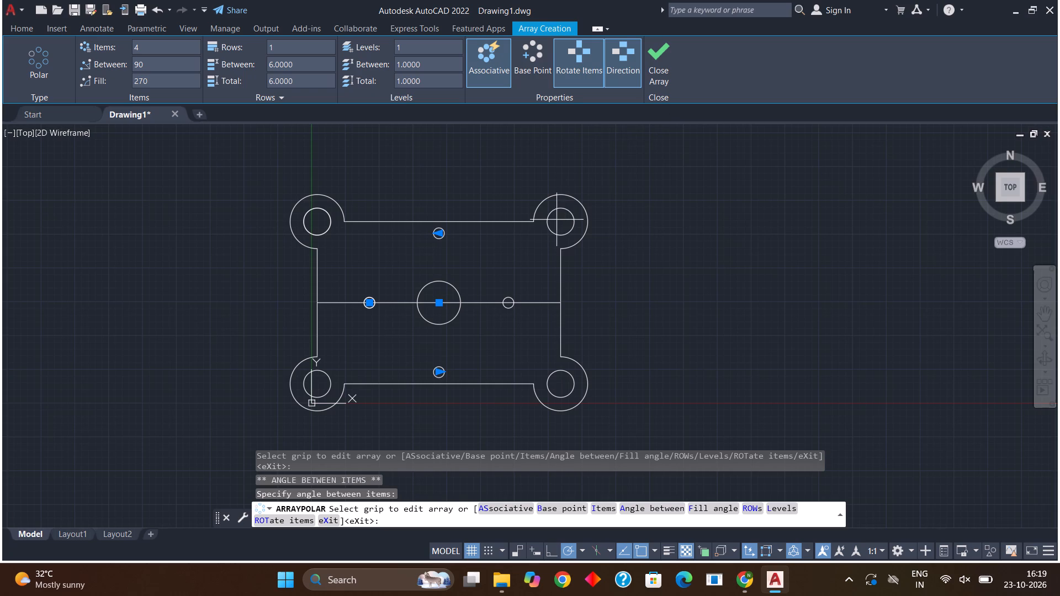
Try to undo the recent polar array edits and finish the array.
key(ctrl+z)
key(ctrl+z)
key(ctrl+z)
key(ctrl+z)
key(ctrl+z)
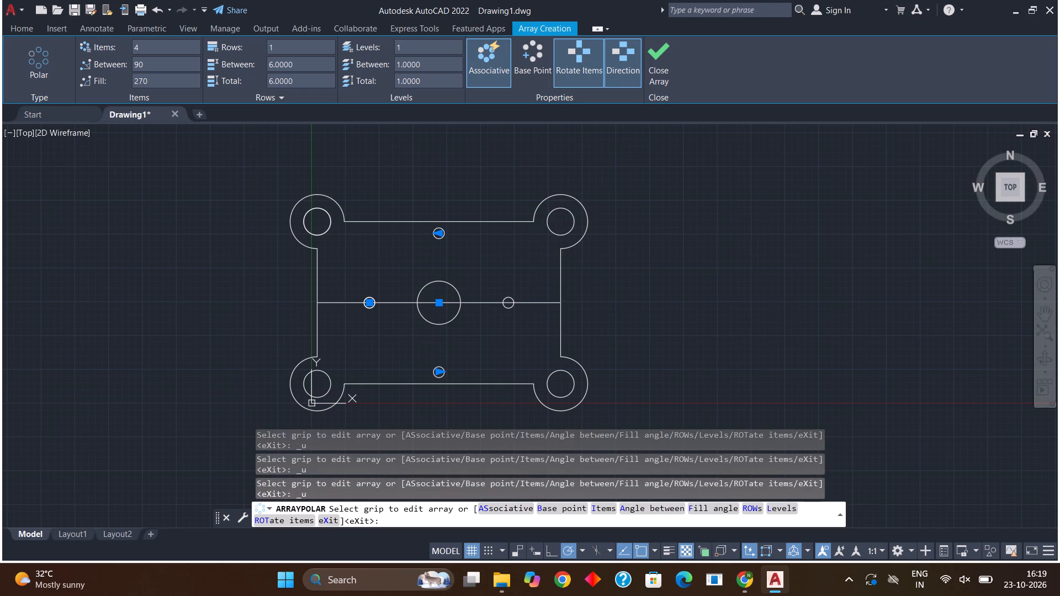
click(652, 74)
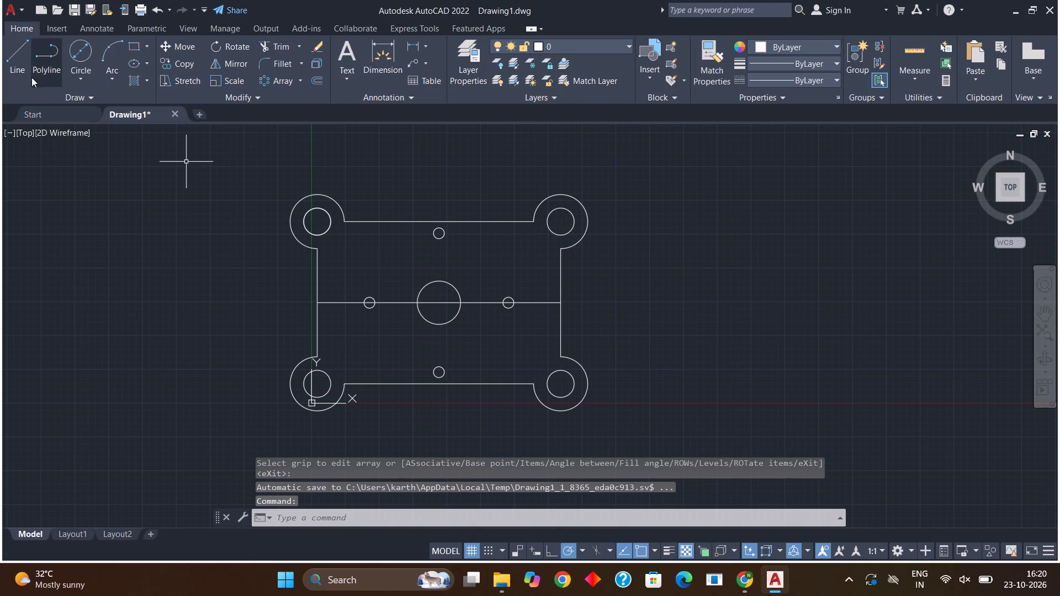
Draw a diagonal line from the central circle's centre up and left, ending just beyond the plate's upper-left lug.
click(28, 56)
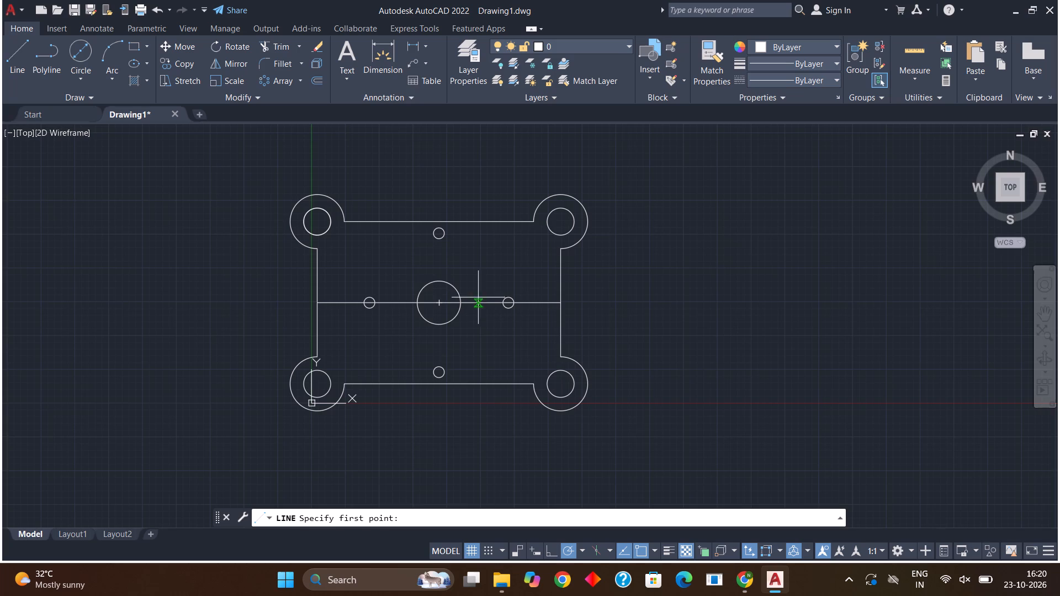
click(435, 299)
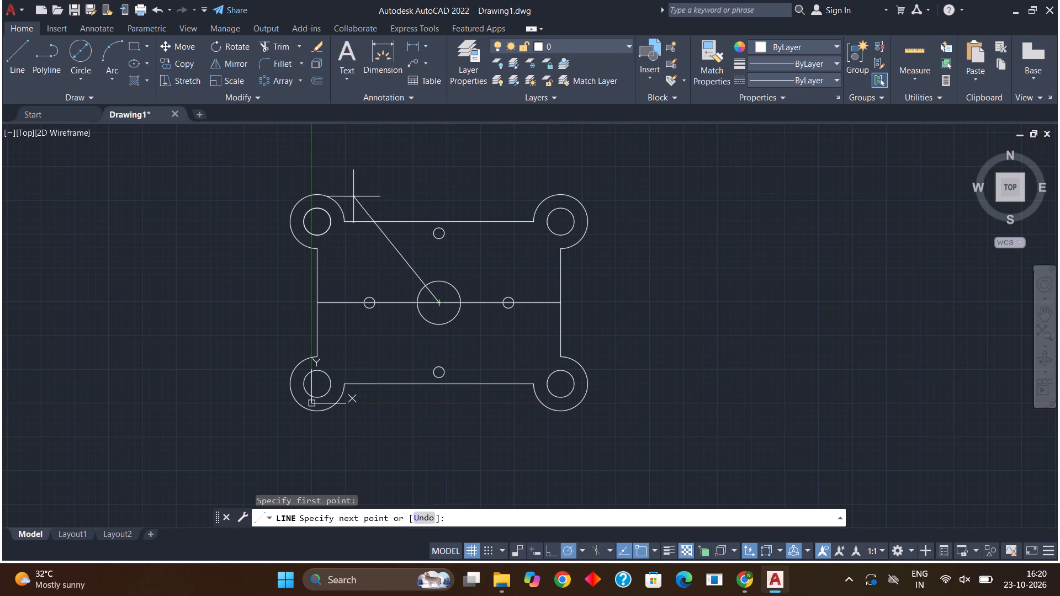
click(308, 169)
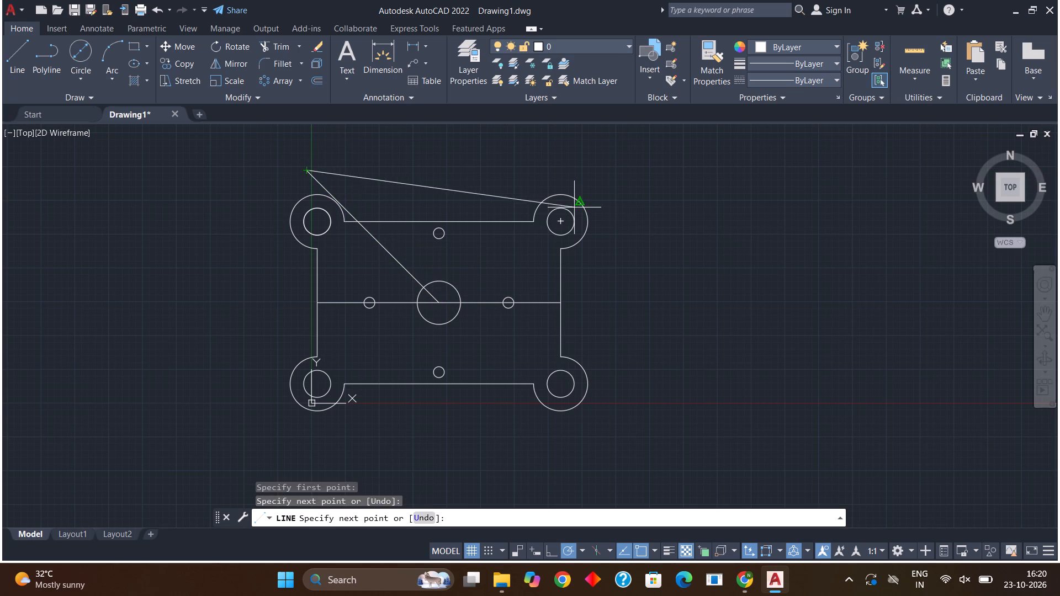
key(Escape)
Draw a diagonal line from the central circle's centre at 225 degrees, ending well beyond the plate's lower-left lug.
click(12, 47)
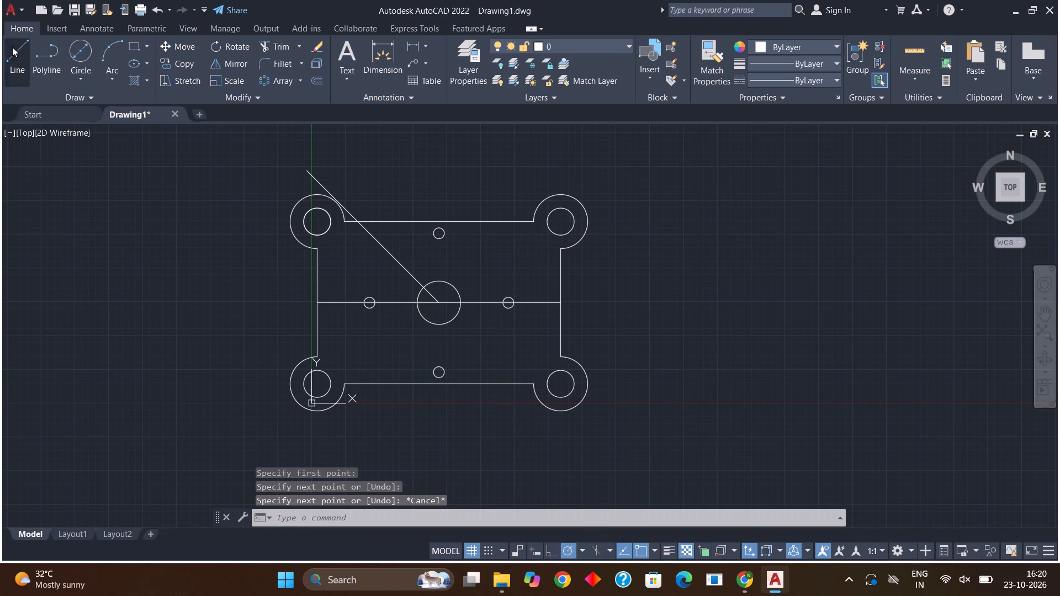
click(439, 307)
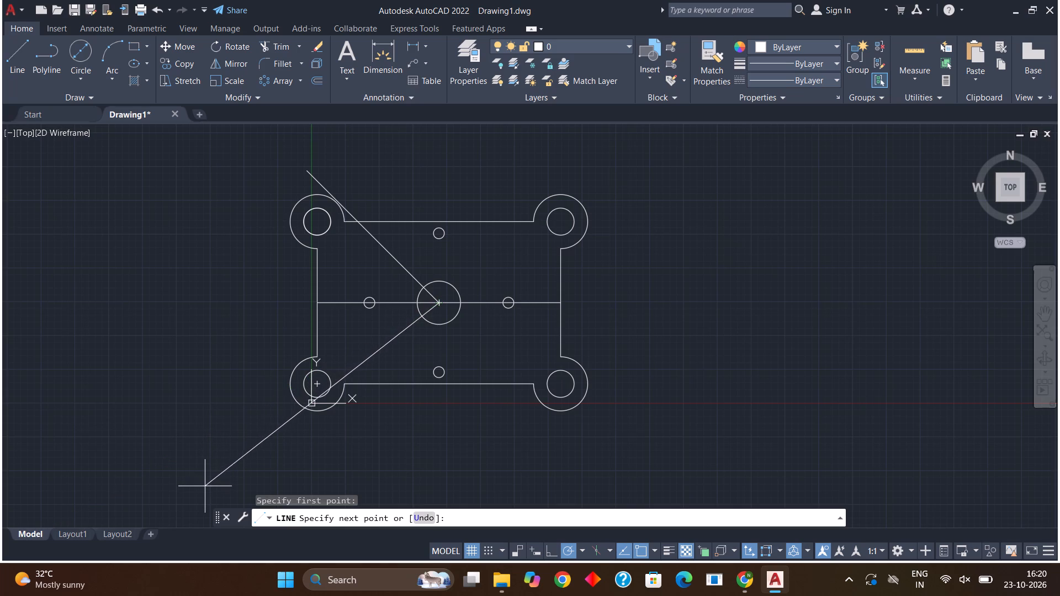
click(246, 490)
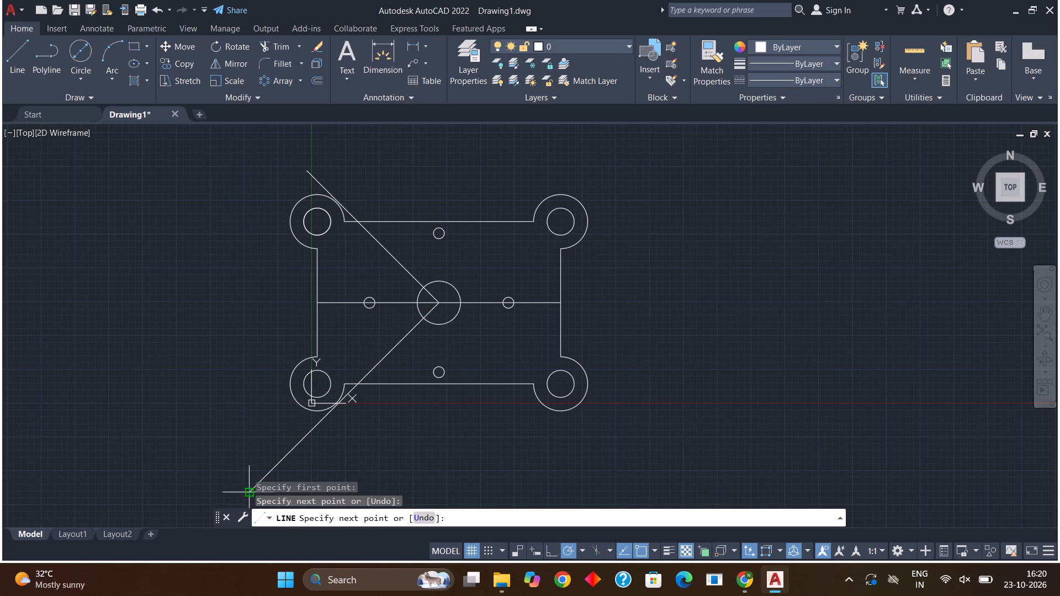
key(Escape)
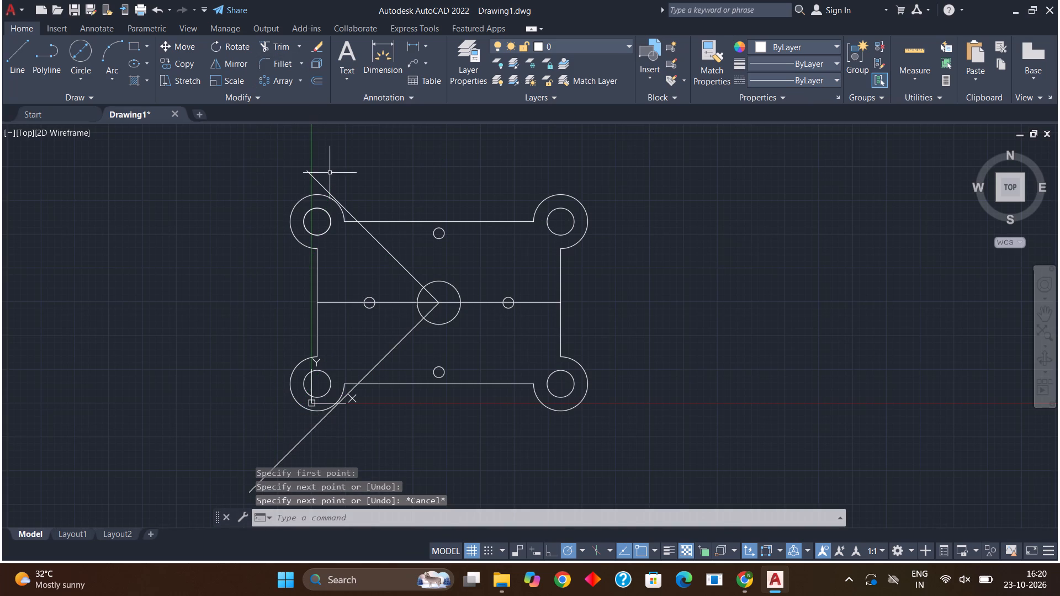
Delete the polar array of diameter 4 circles.
click(507, 299)
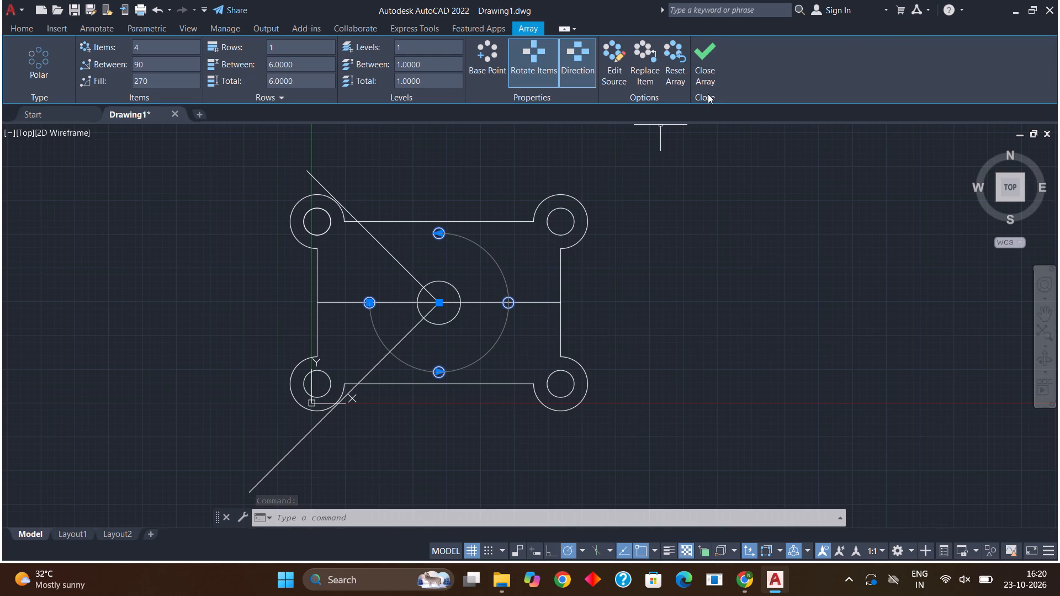
key(Delete)
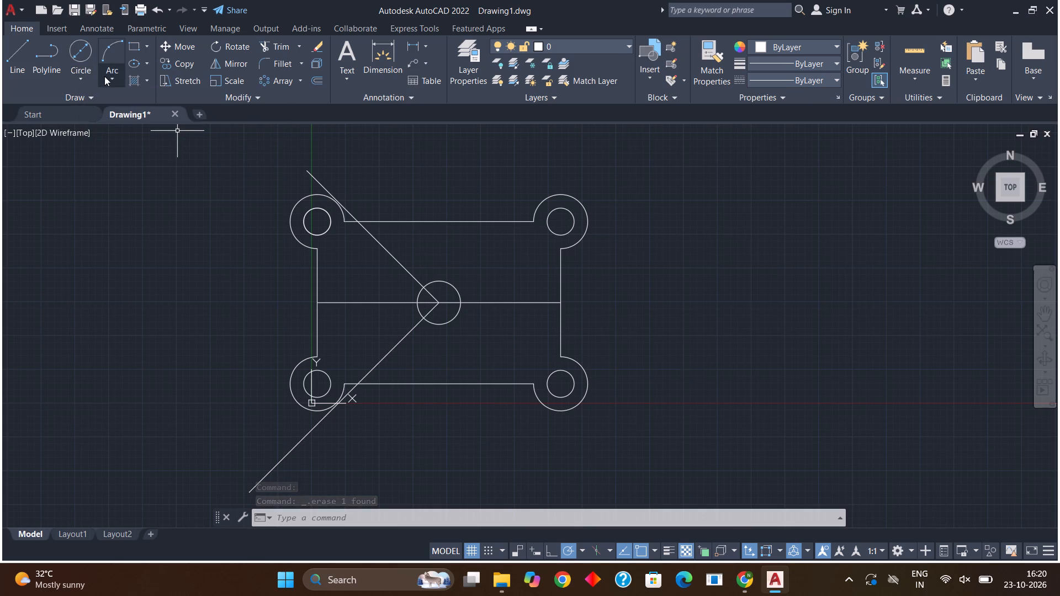
Draw a diameter 4 circle on the horizontal centre line between the plate's left edge and the central circle.
click(86, 55)
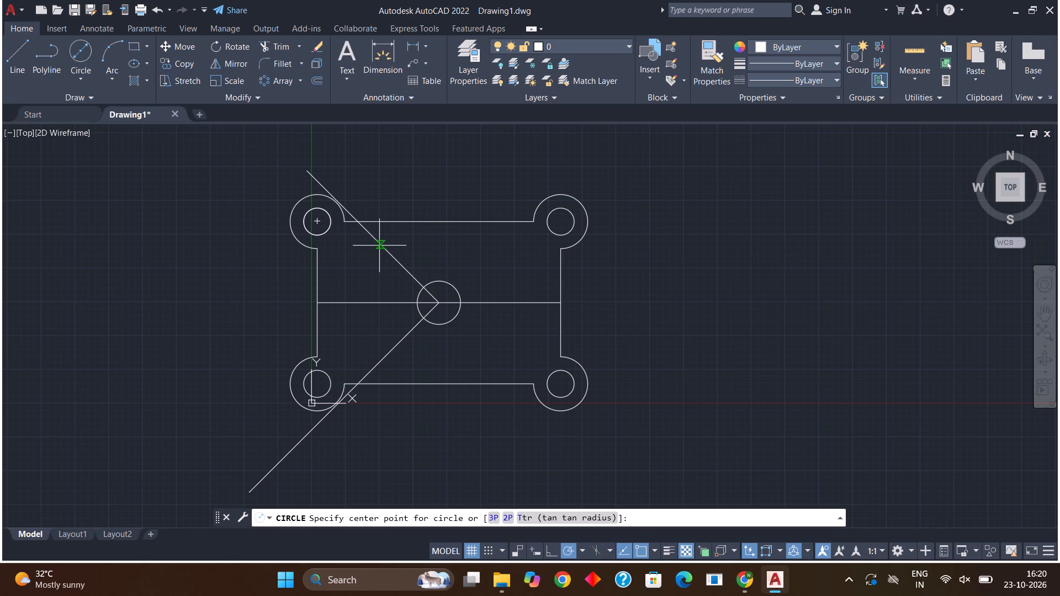
click(357, 303)
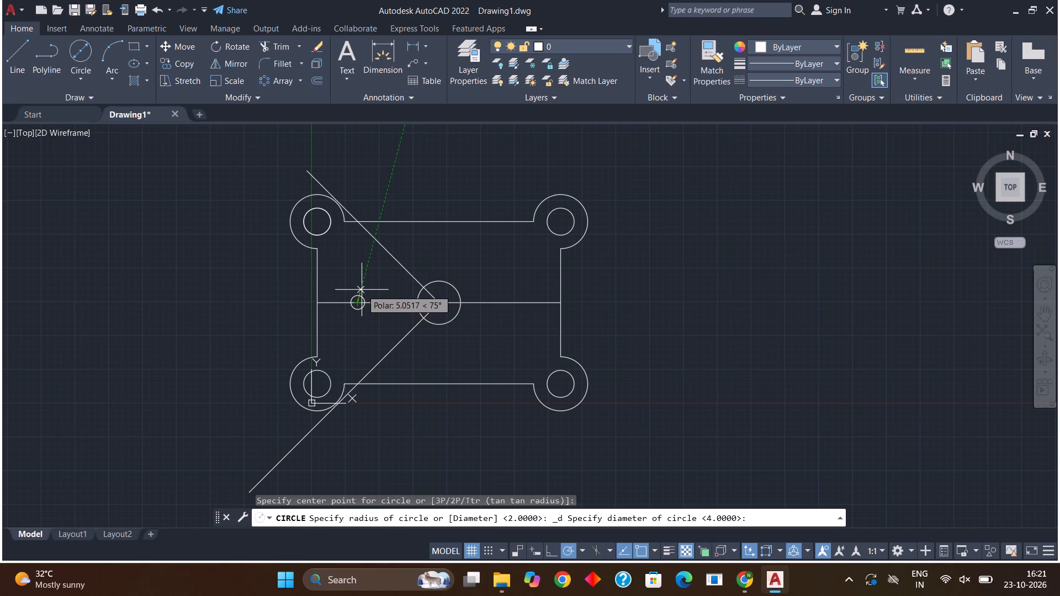
key(Return)
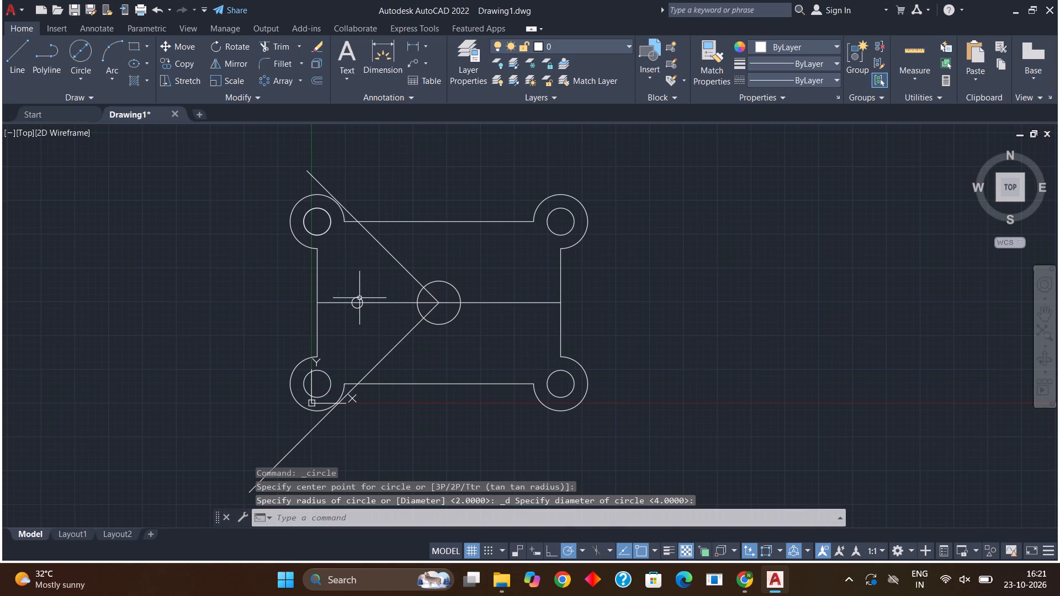
Copy the diameter 4 circle onto the upper-left diagonal, onto the lower-left diagonal and to a spot below the central circle.
click(359, 298)
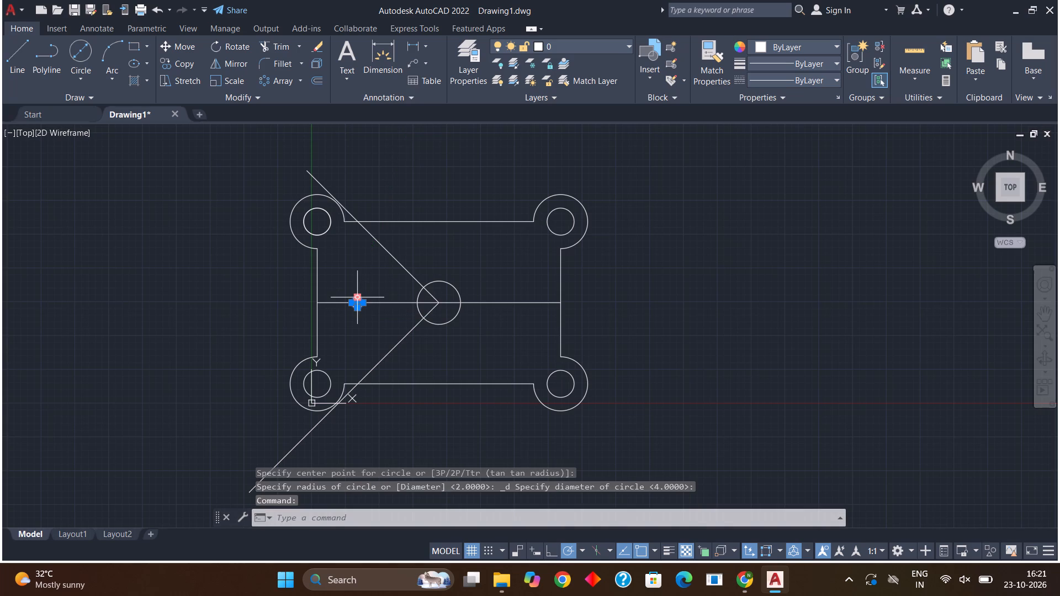
click(193, 60)
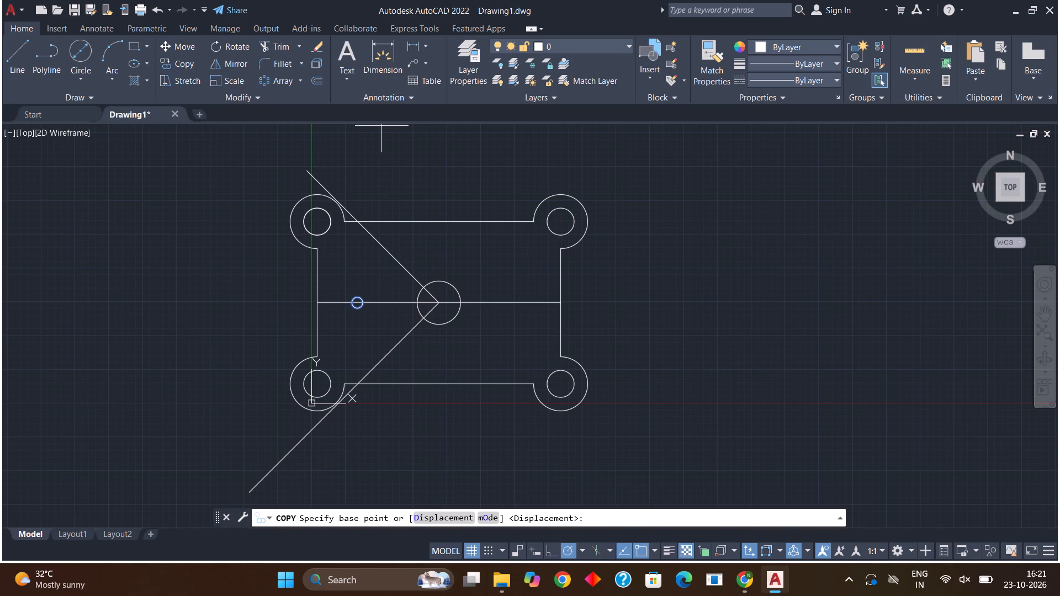
drag(359, 294, 364, 268)
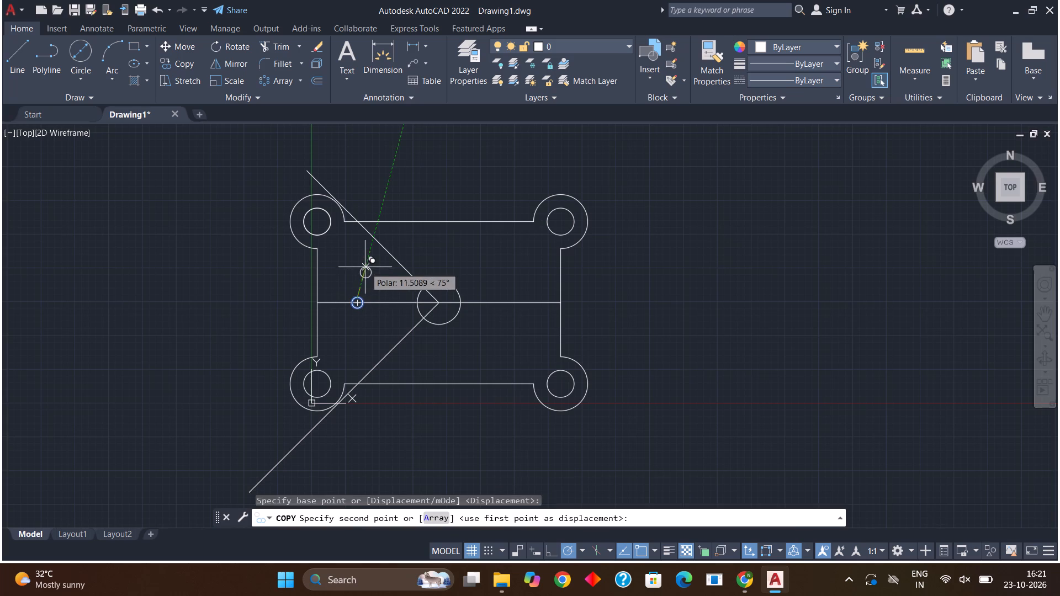
click(385, 244)
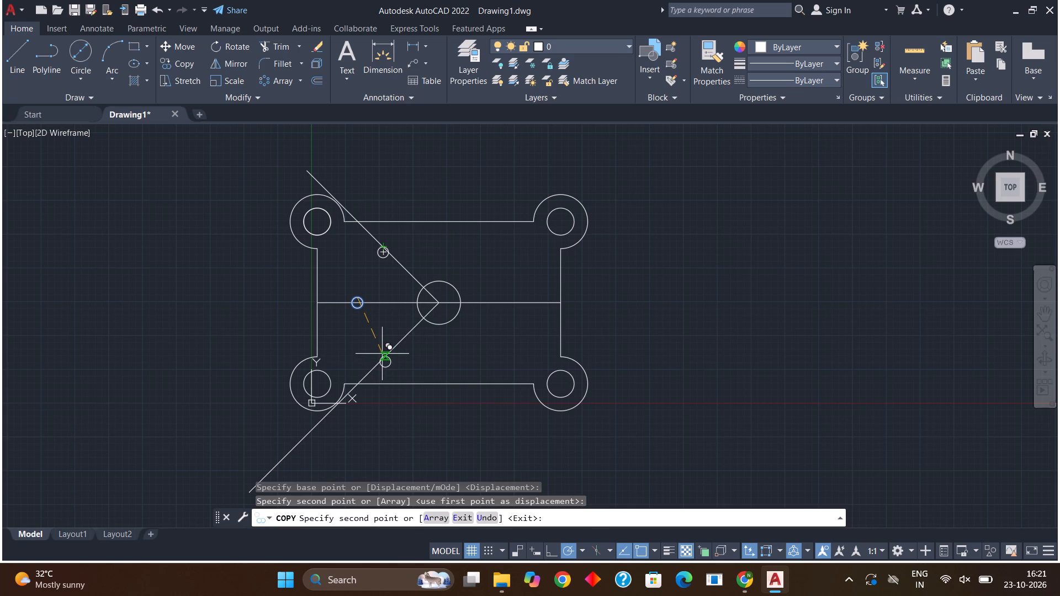
click(382, 353)
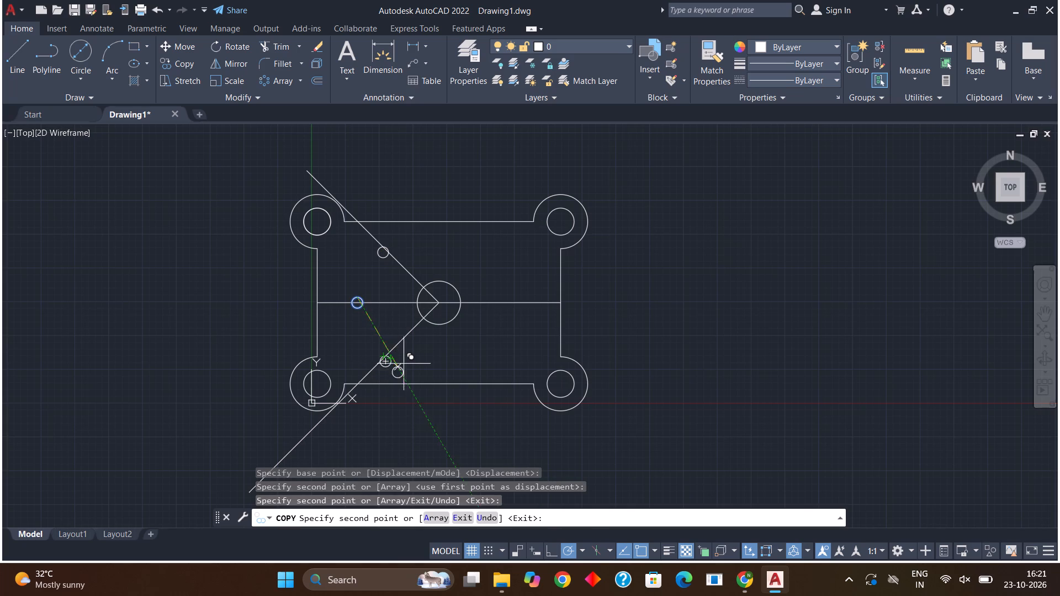
click(436, 365)
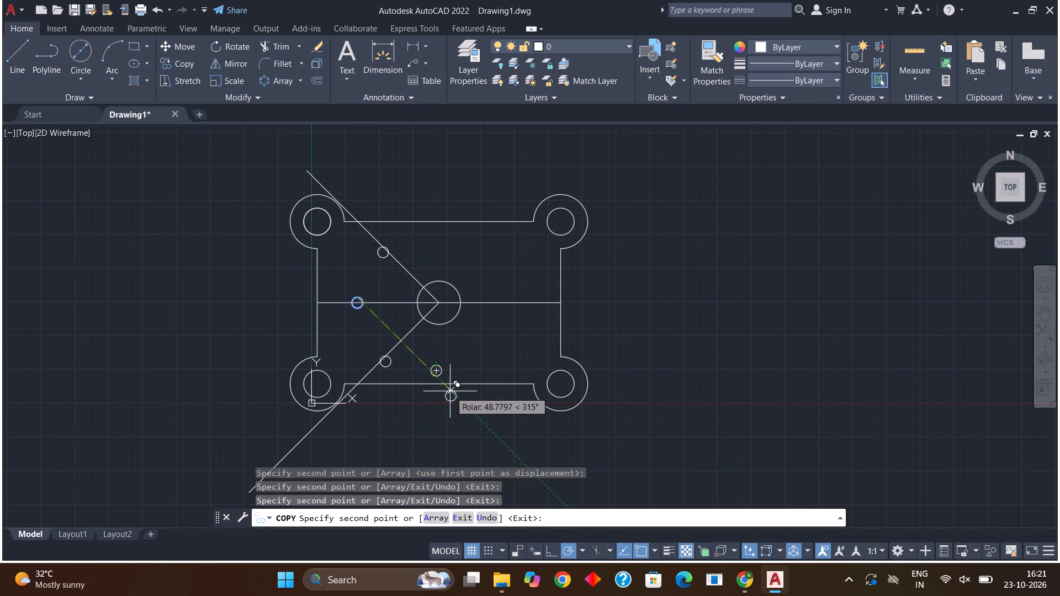
key(Escape)
Delete both diagonal lines running from the central circle's centre toward the plate's left lugs.
click(411, 331)
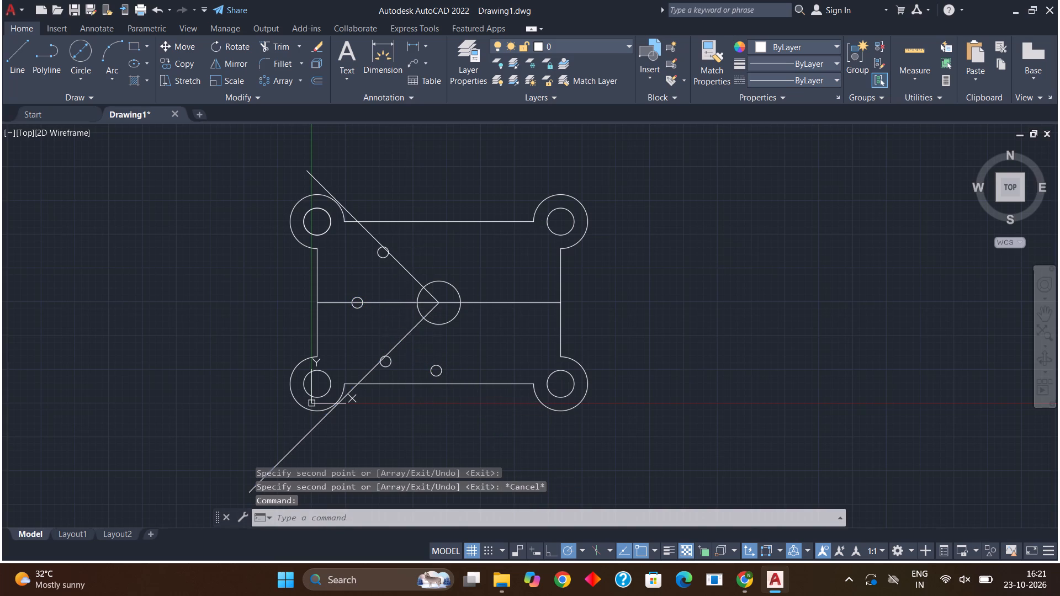
click(402, 264)
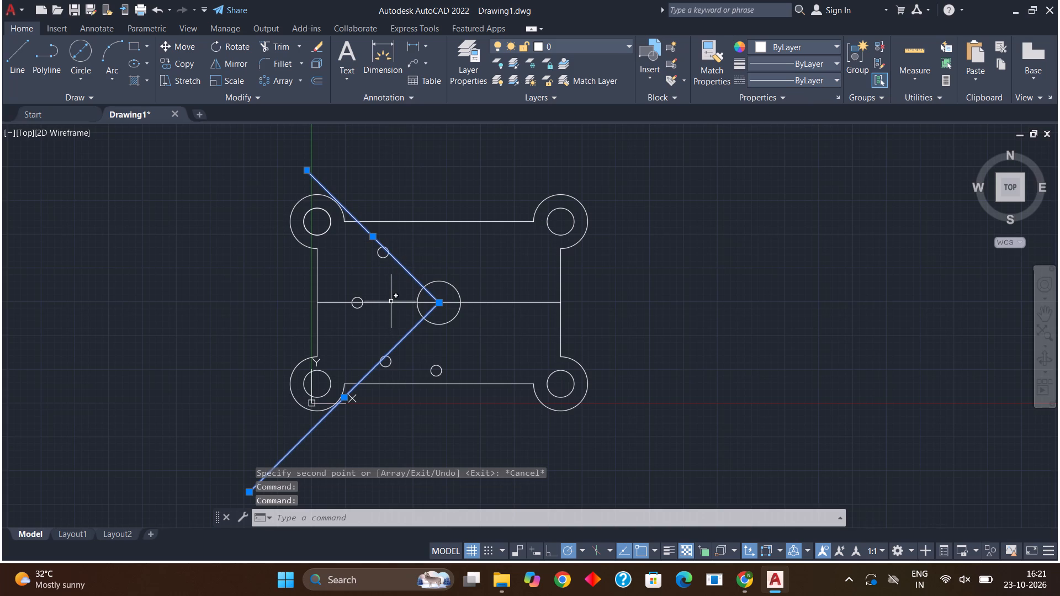
key(Delete)
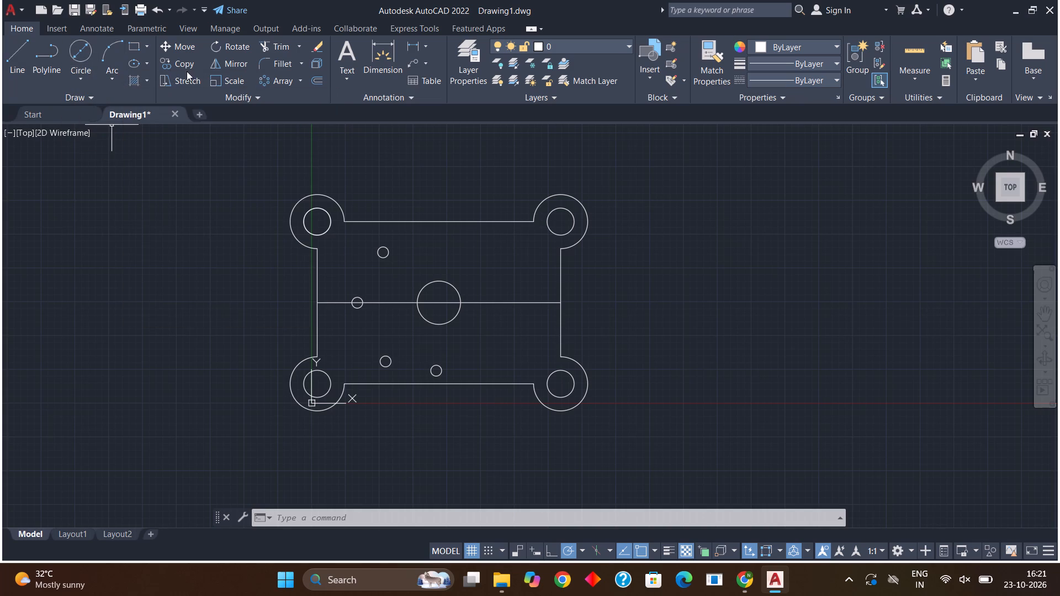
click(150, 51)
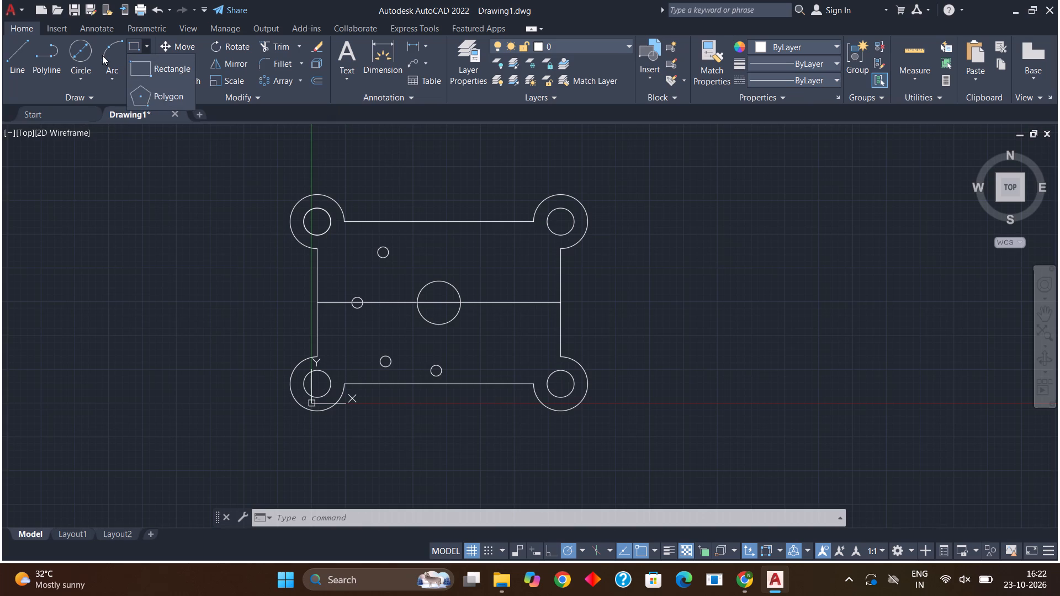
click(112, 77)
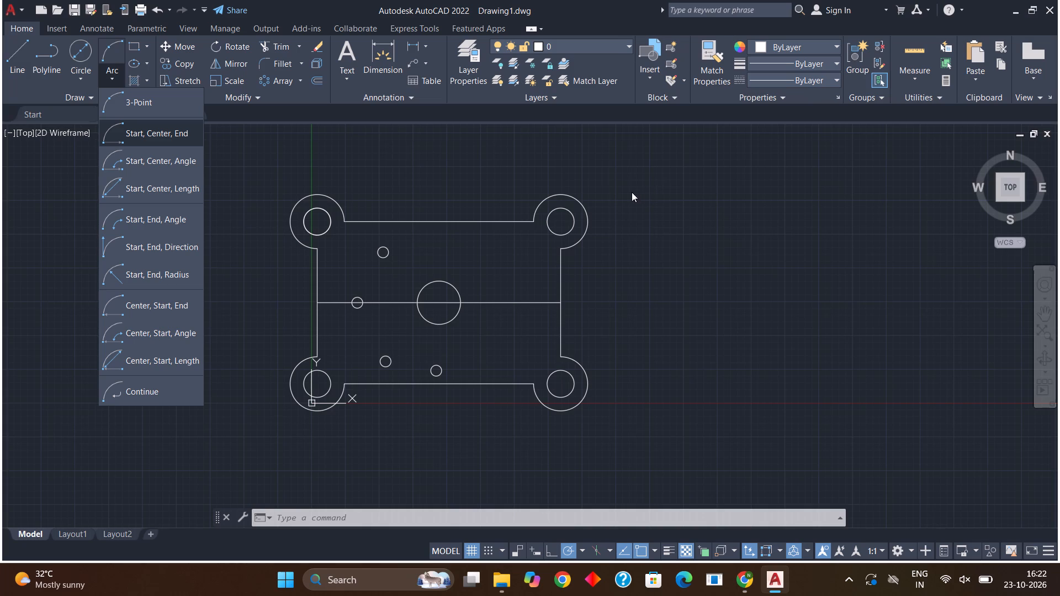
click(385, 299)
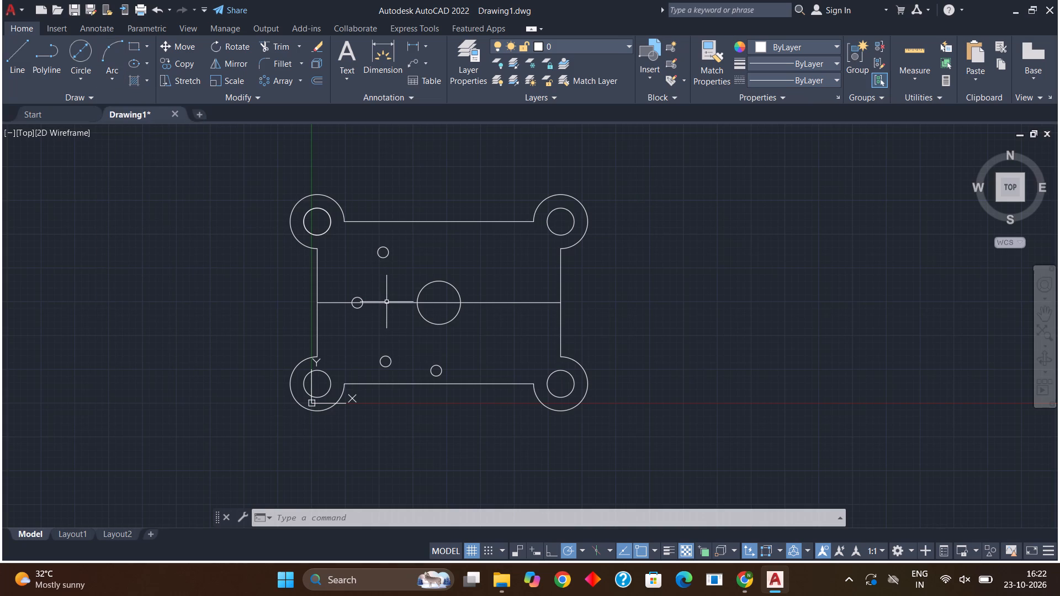
Delete the horizontal centre line running across the plate through the central circle.
click(387, 304)
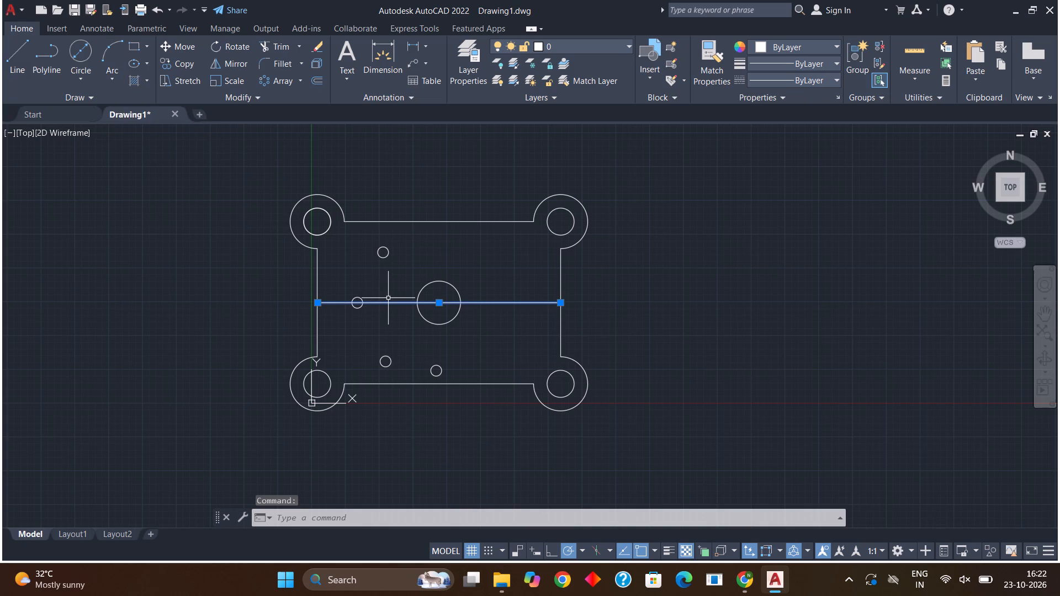
key(BackSpace)
key(Delete)
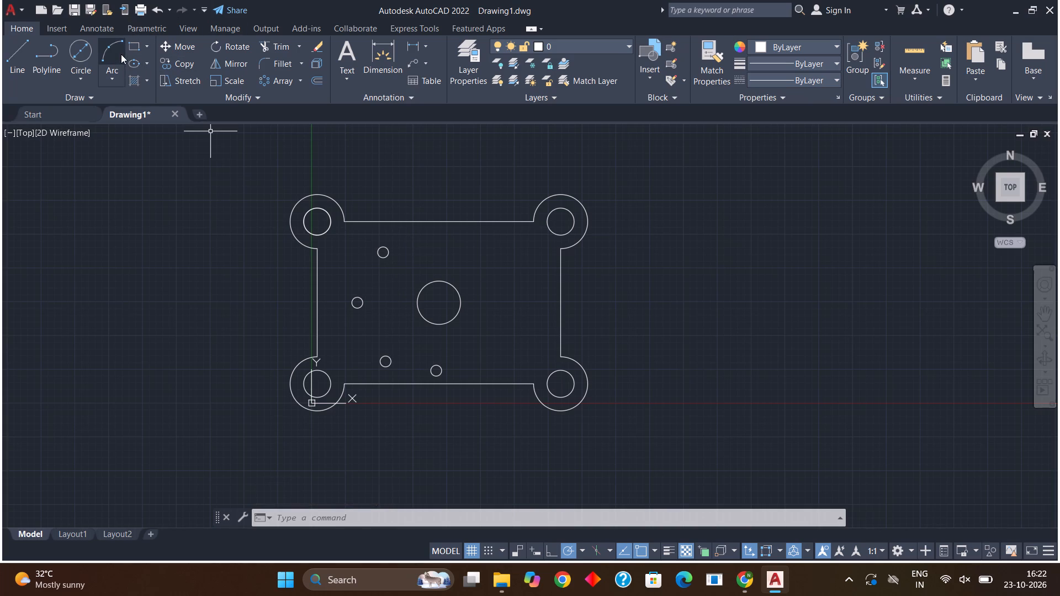
Draw a horizontal line from the central circle's centre to the centre of the small circle on its left.
click(26, 54)
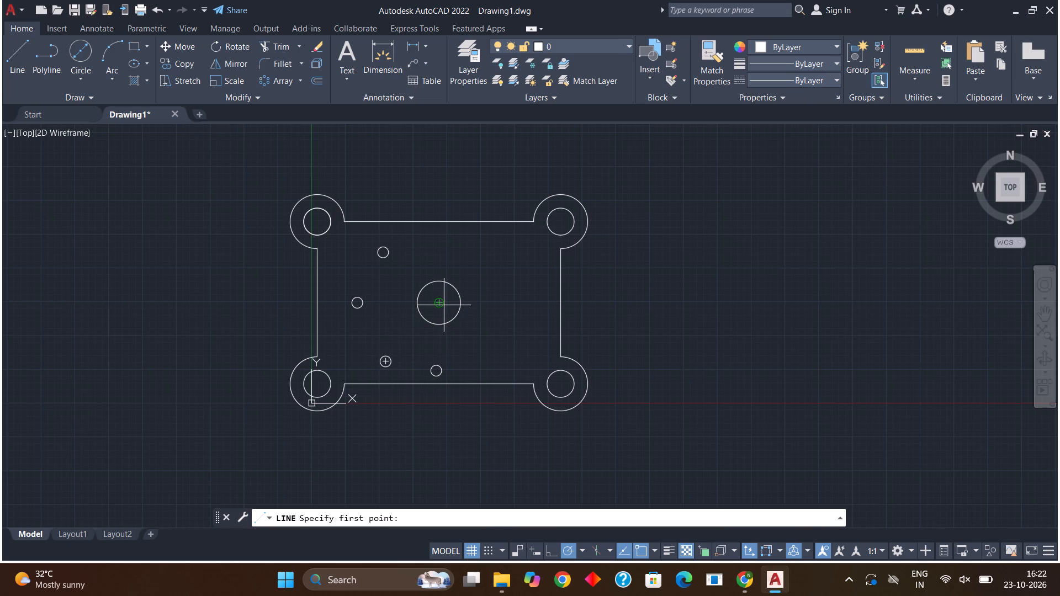
click(443, 305)
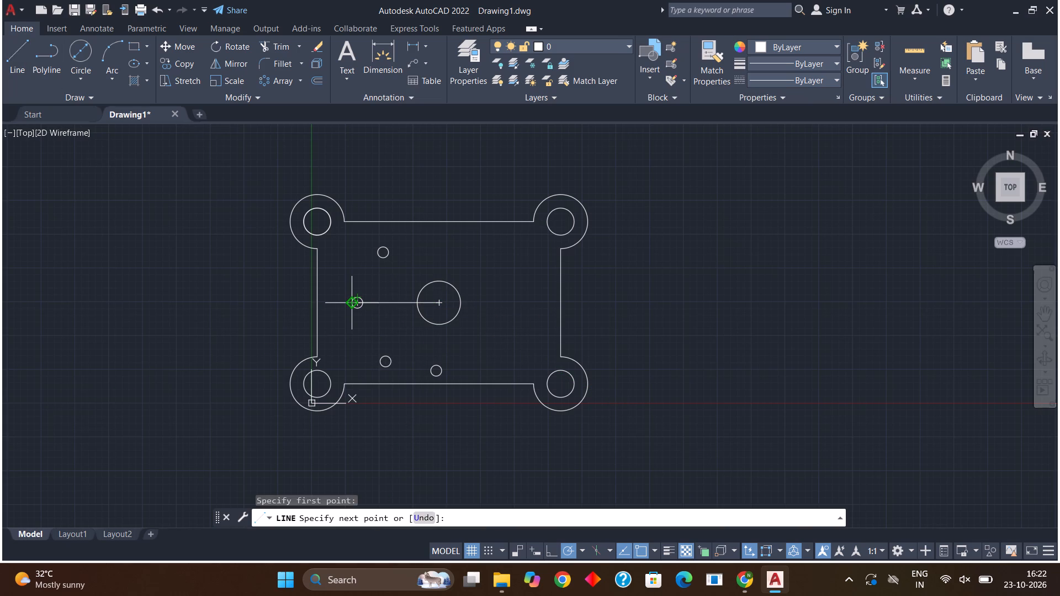
click(358, 304)
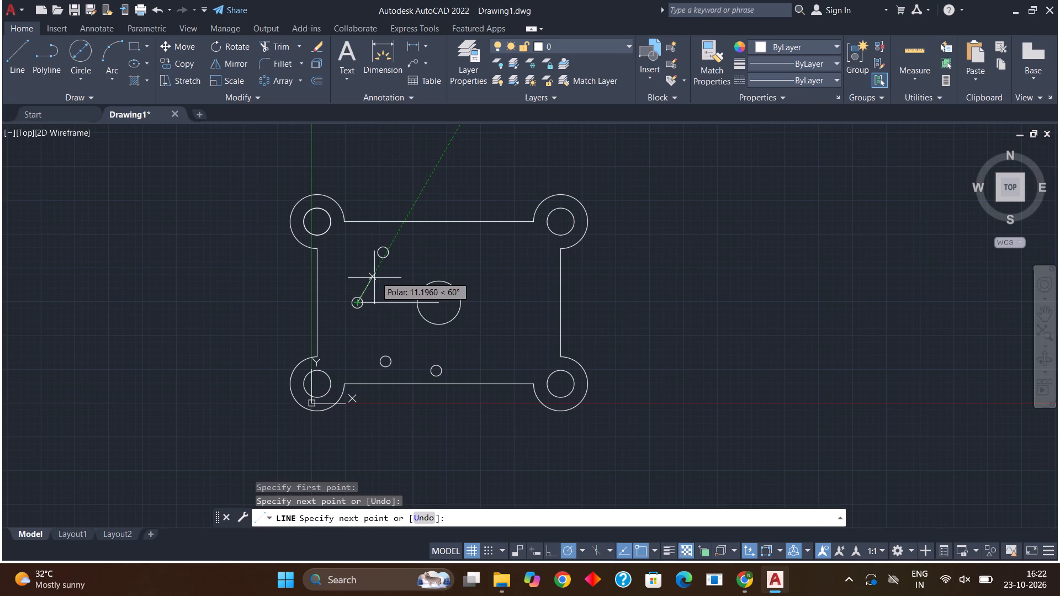
key(Escape)
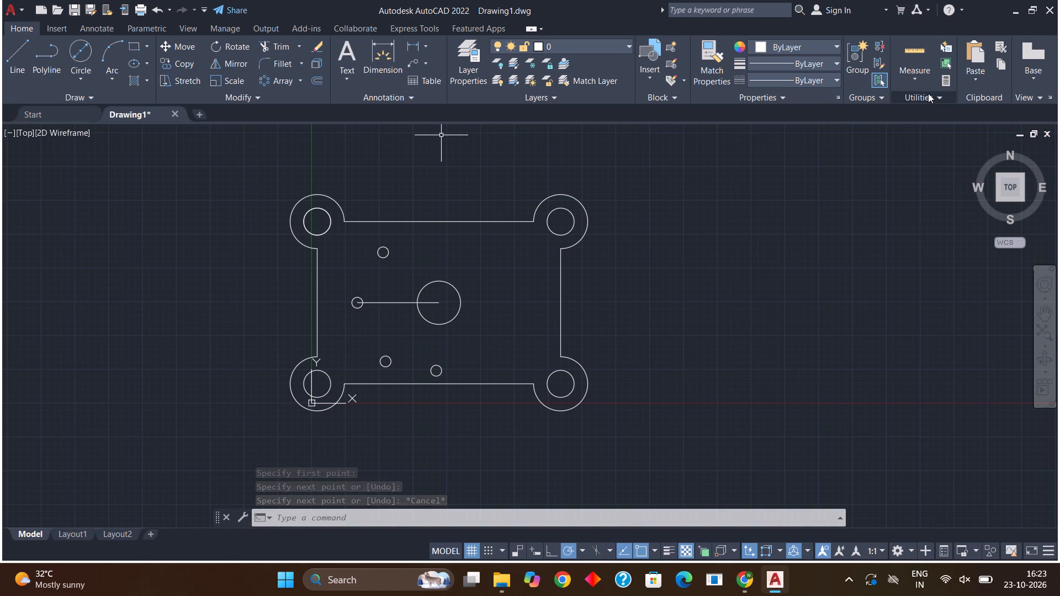
Measure the distance between the centres of the left small circle and the central circle.
click(921, 68)
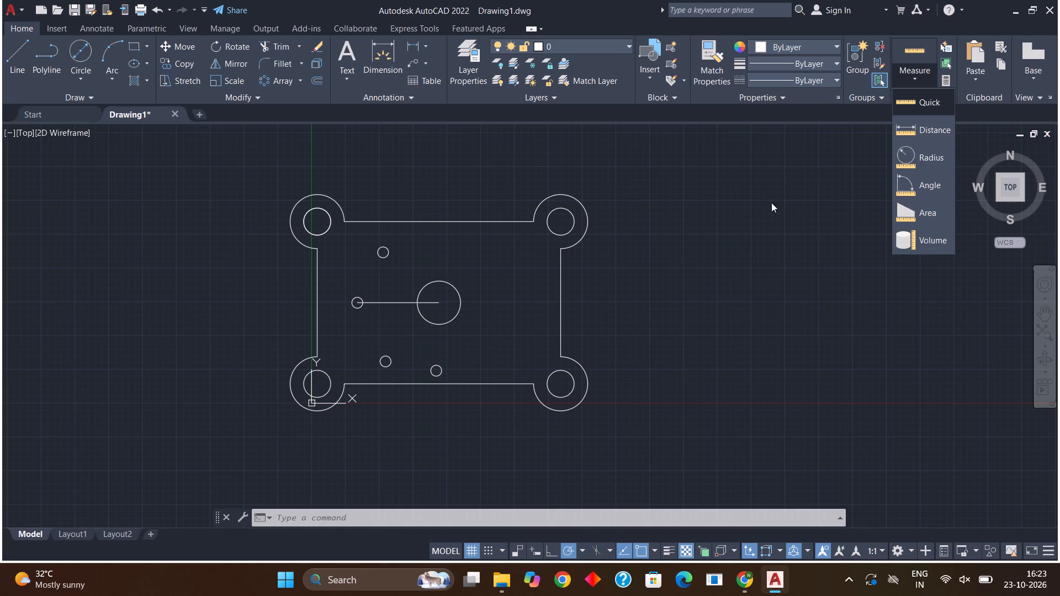
click(915, 125)
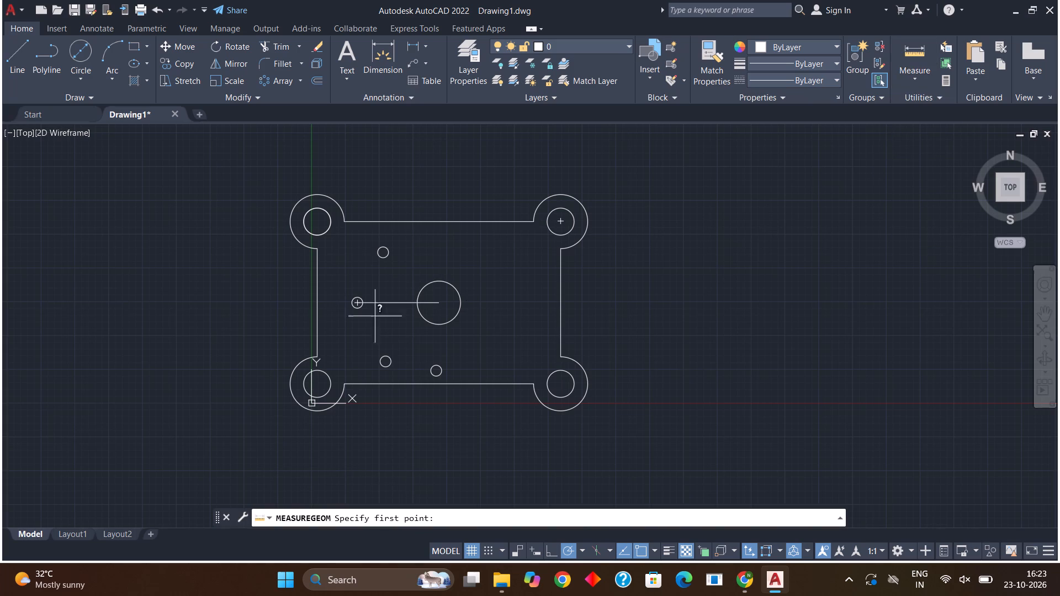
click(356, 300)
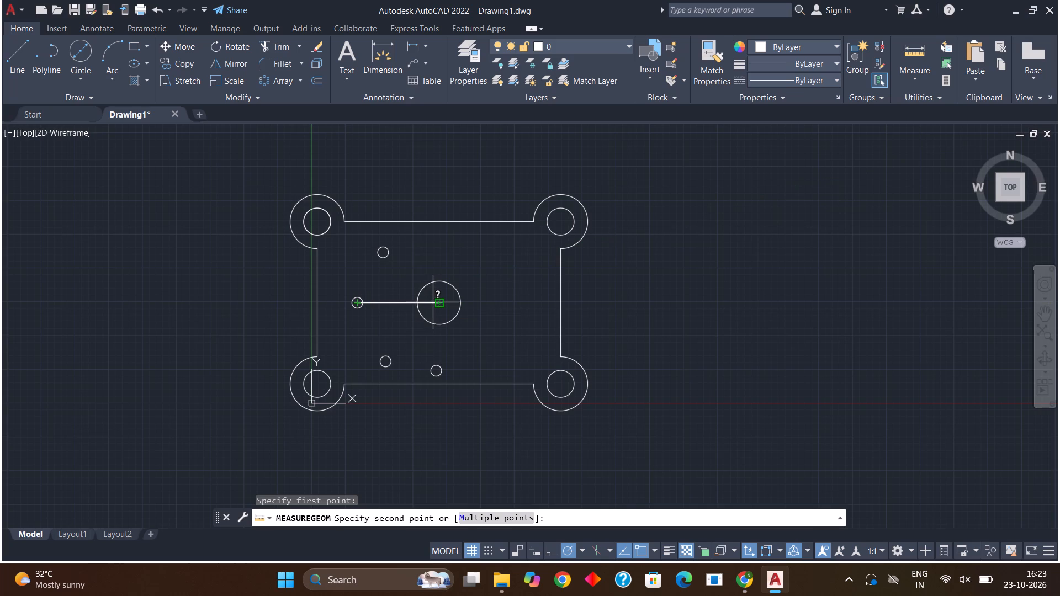
click(437, 302)
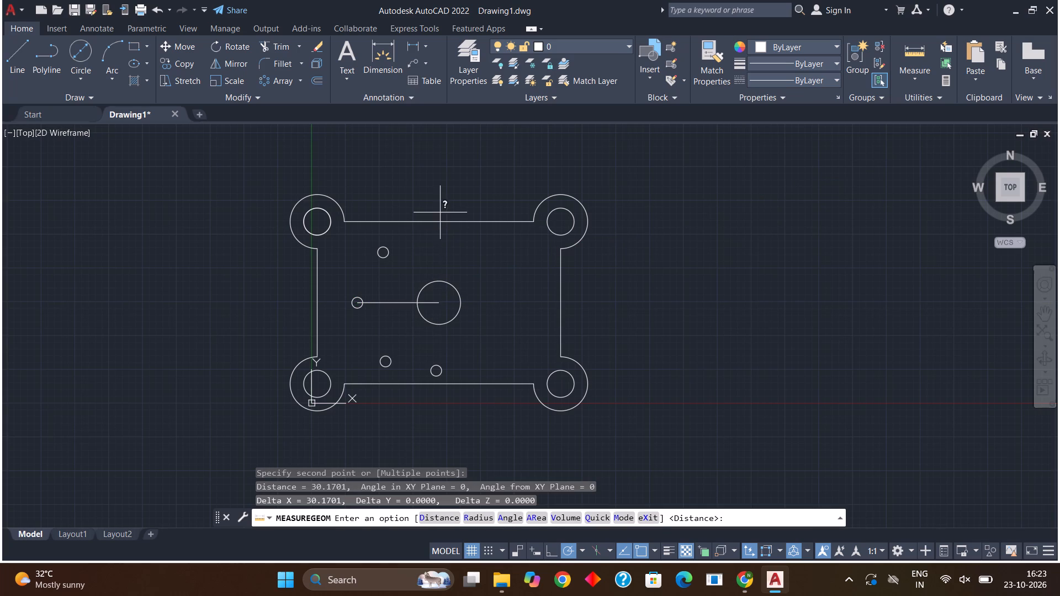
click(401, 300)
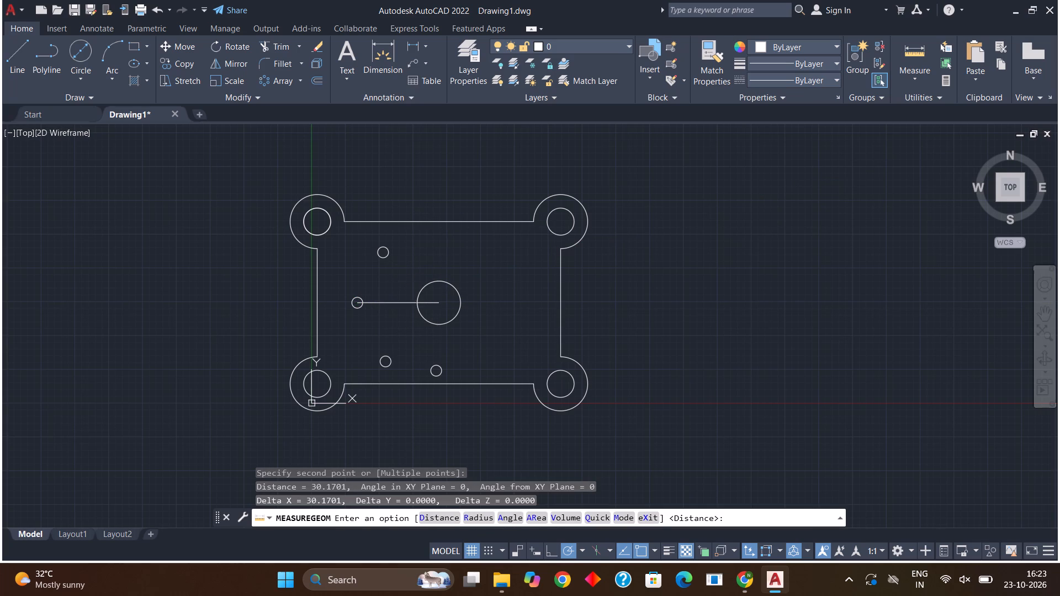
click(400, 302)
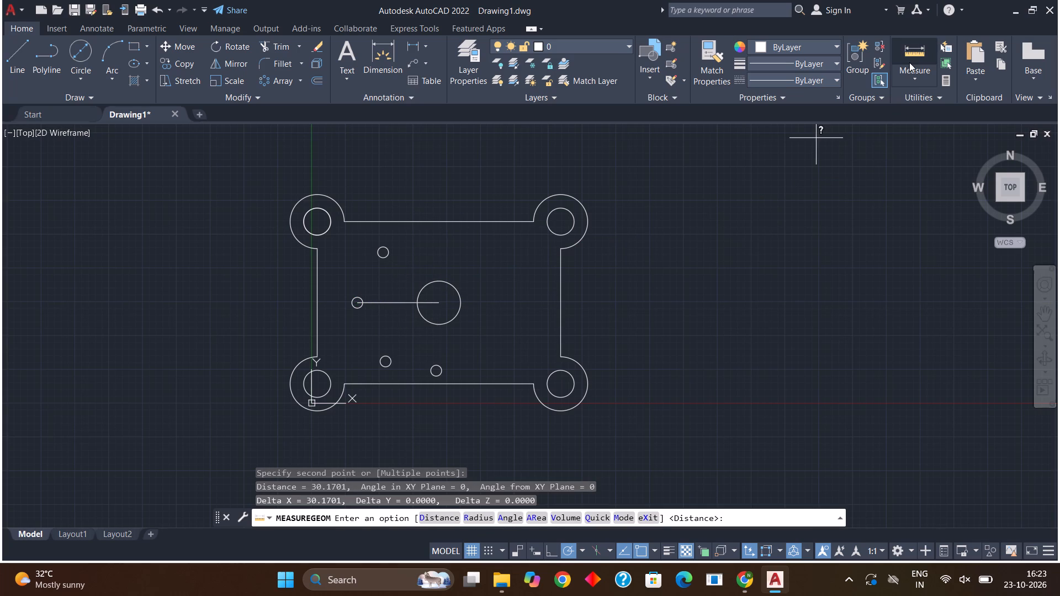
Check the horizontal line and nearby circles with Quick measure.
click(911, 60)
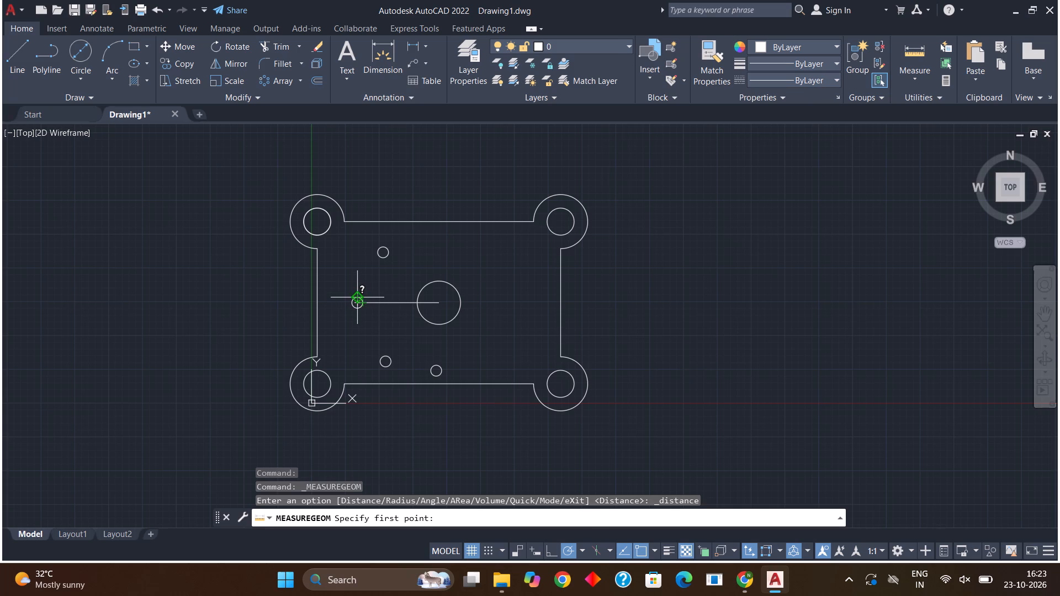
click(909, 74)
click(908, 97)
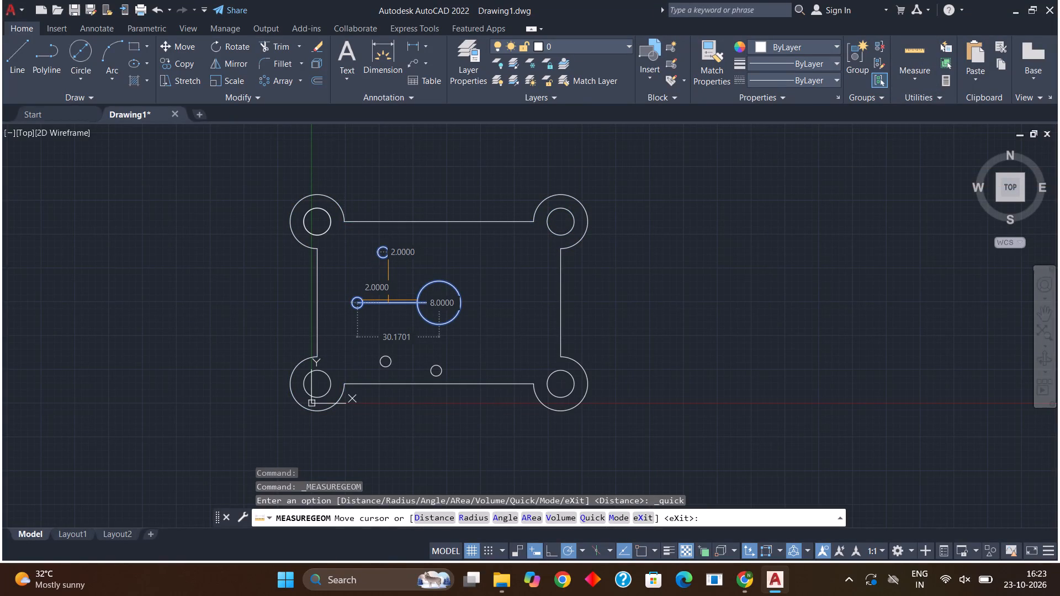
key(Escape)
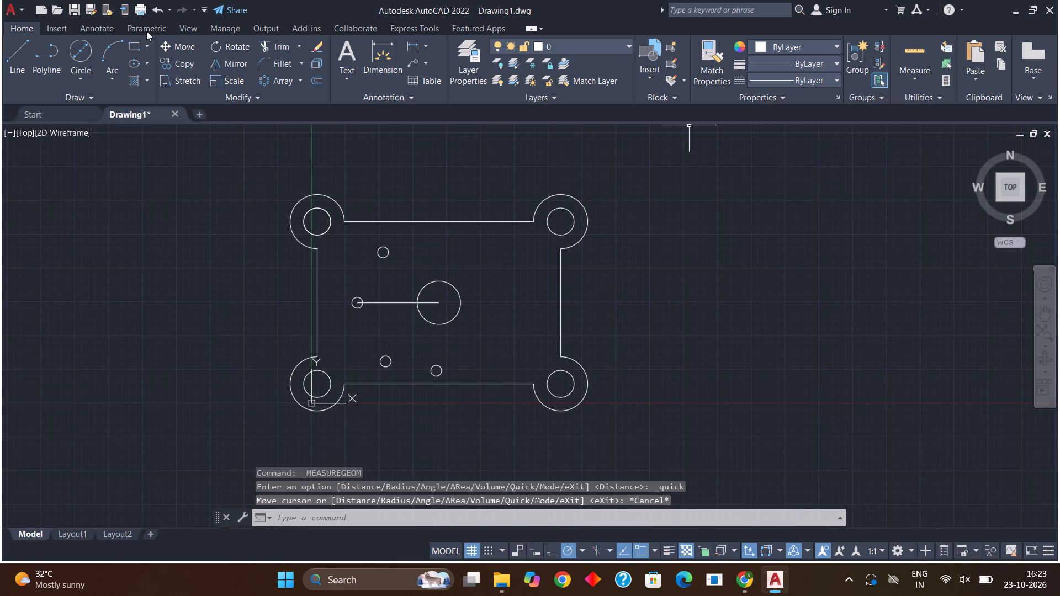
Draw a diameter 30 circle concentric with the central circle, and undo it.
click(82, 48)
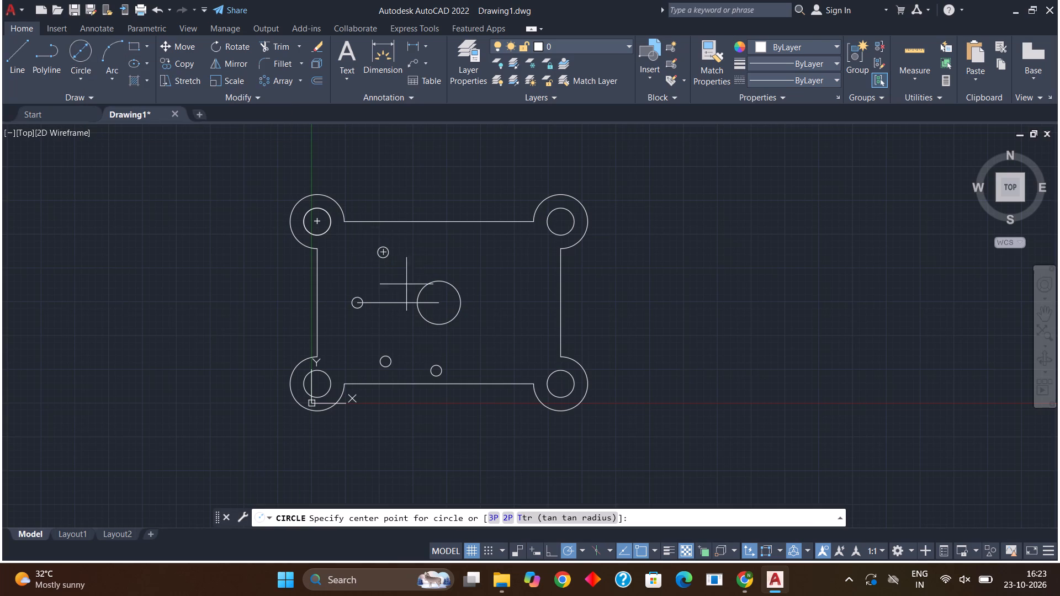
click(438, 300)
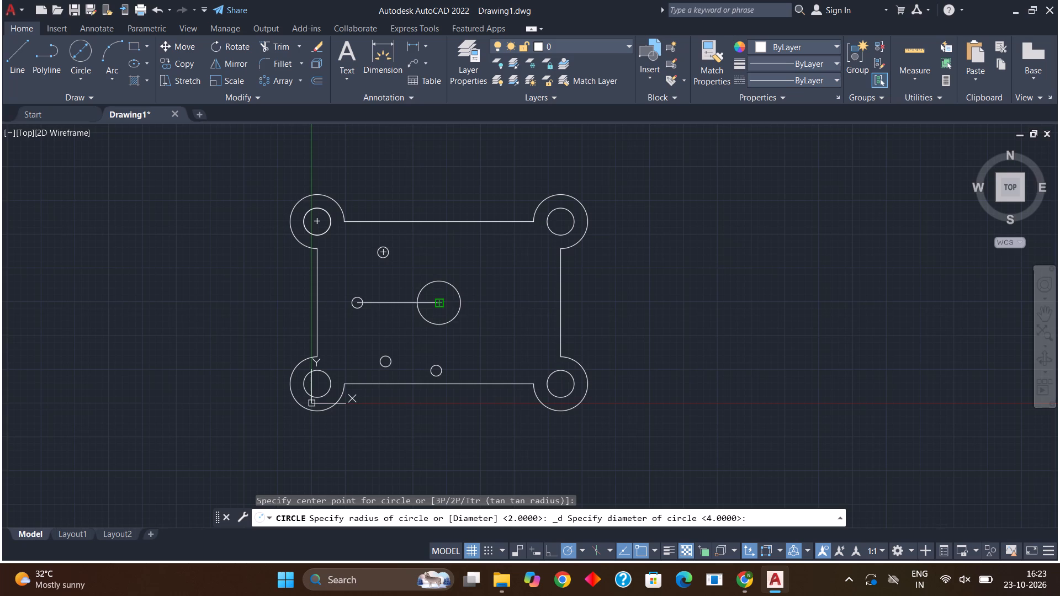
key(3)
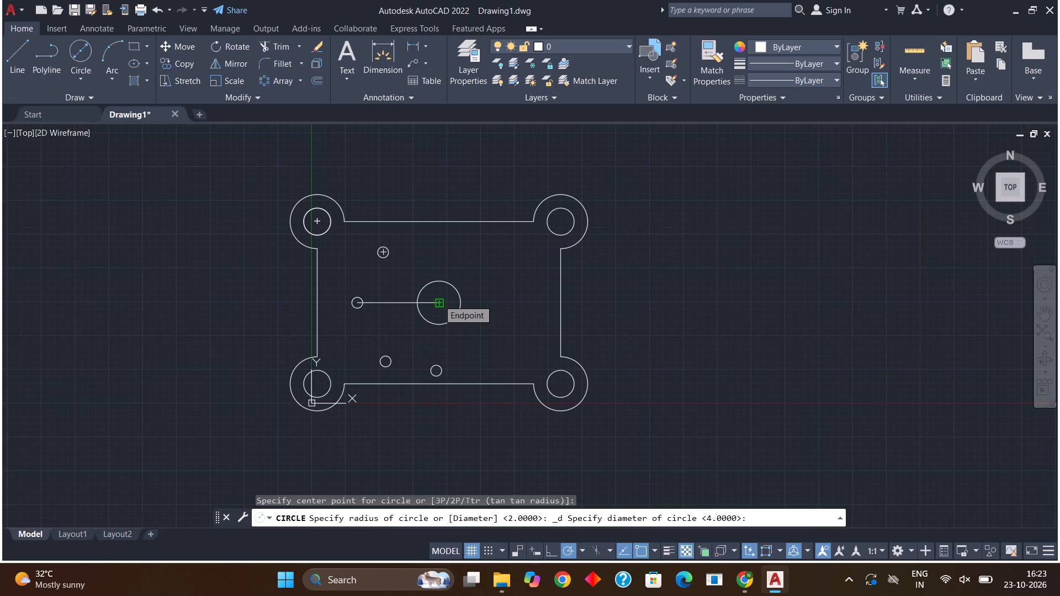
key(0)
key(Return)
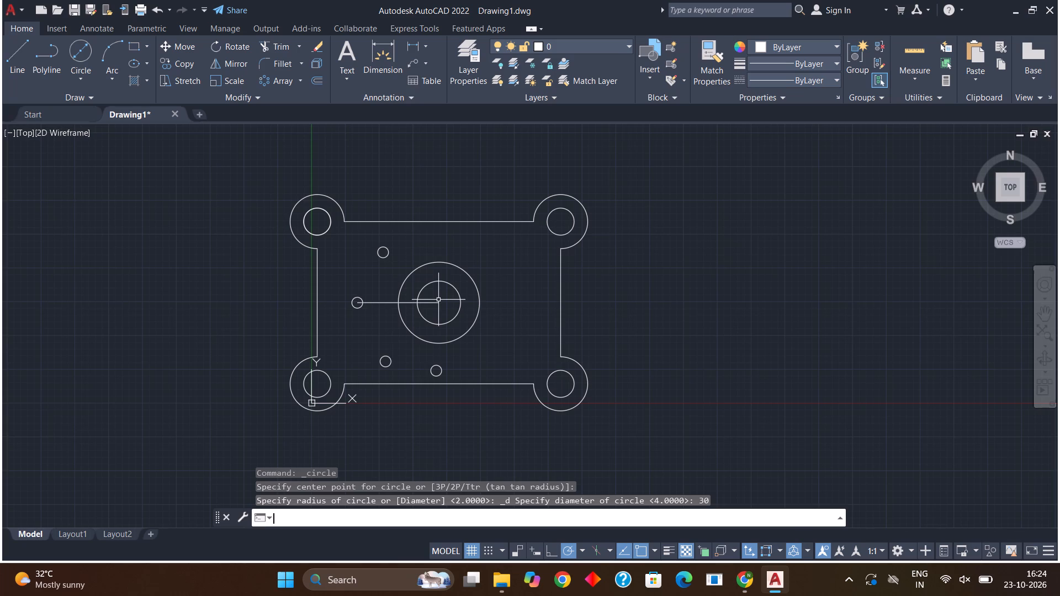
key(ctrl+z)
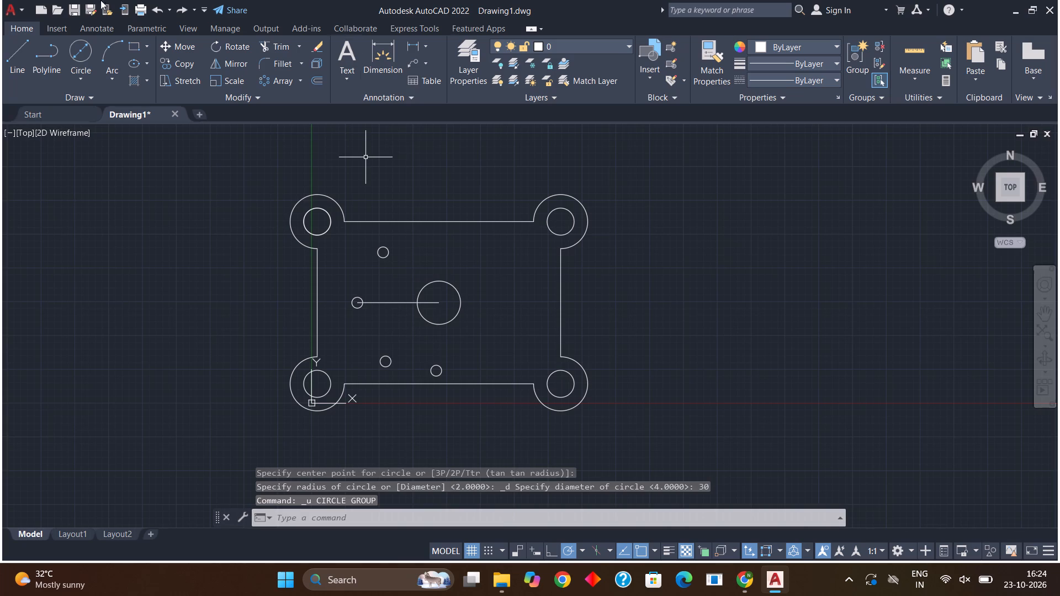
Draw a diameter 40 circle concentric with the central circle.
click(75, 52)
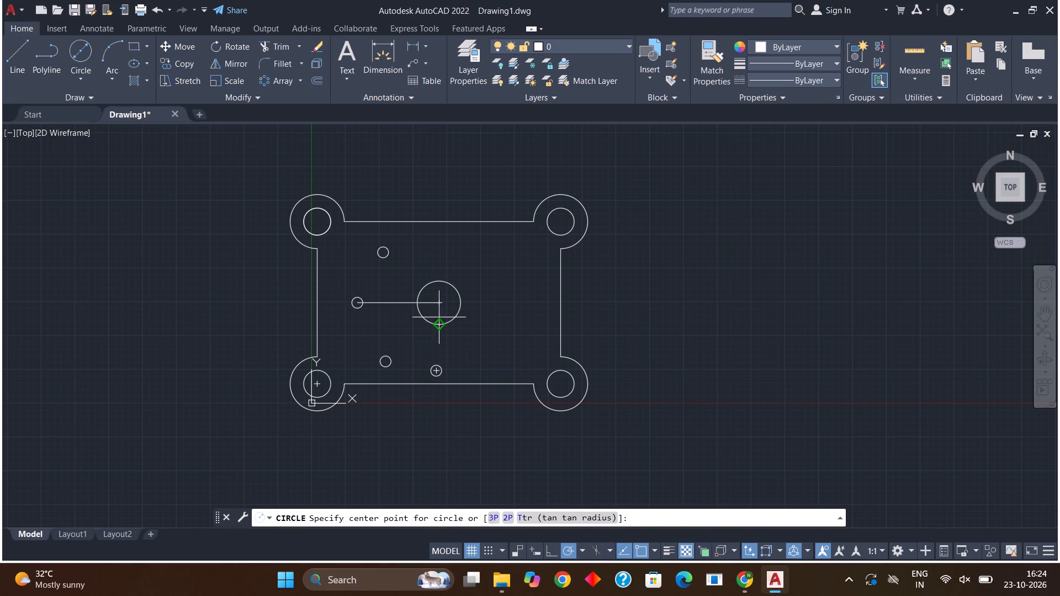
click(441, 305)
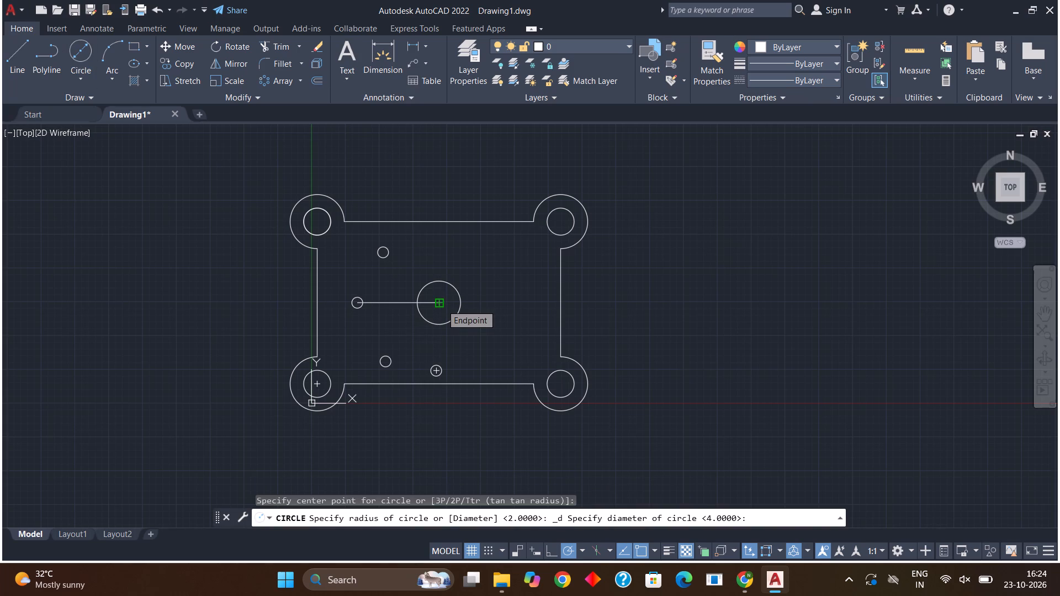
text(40)
key(Return)
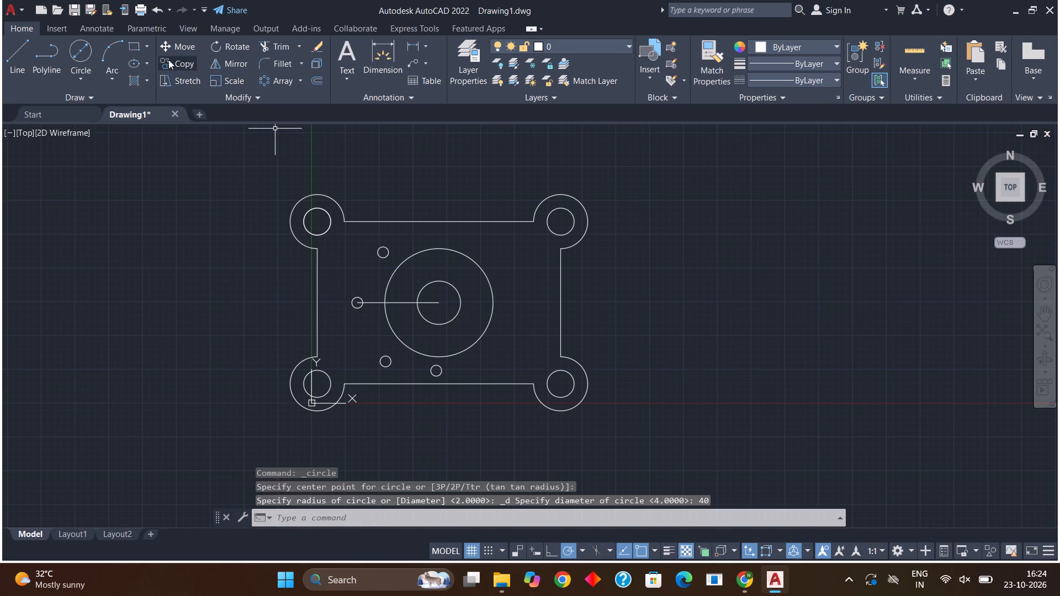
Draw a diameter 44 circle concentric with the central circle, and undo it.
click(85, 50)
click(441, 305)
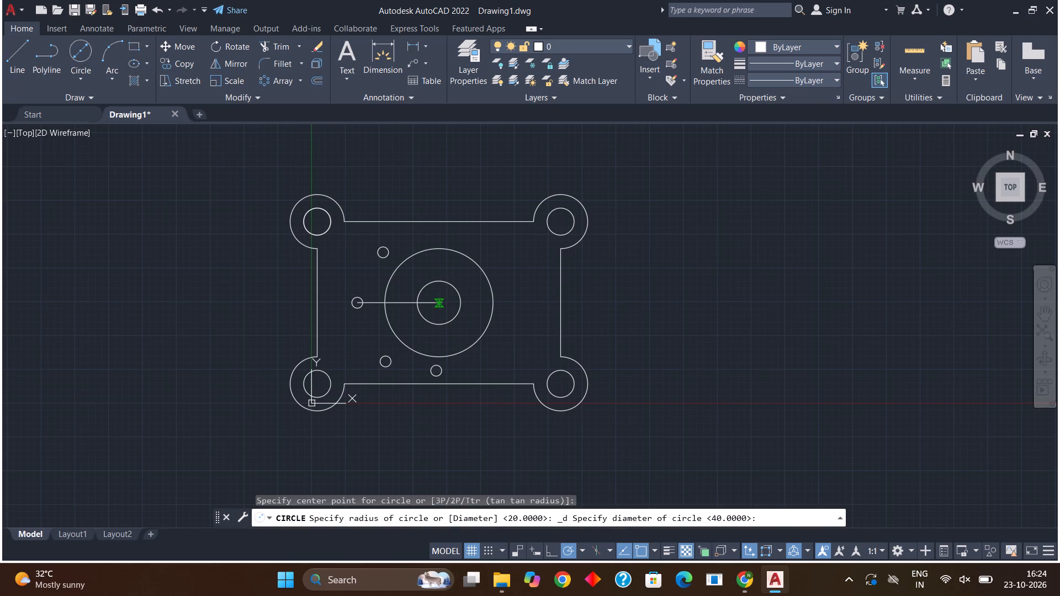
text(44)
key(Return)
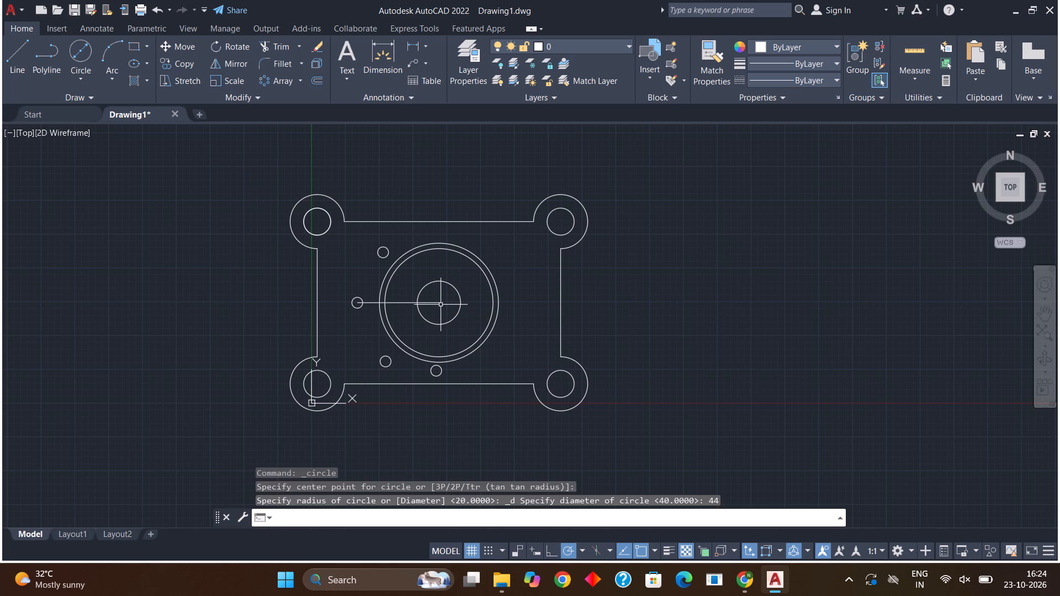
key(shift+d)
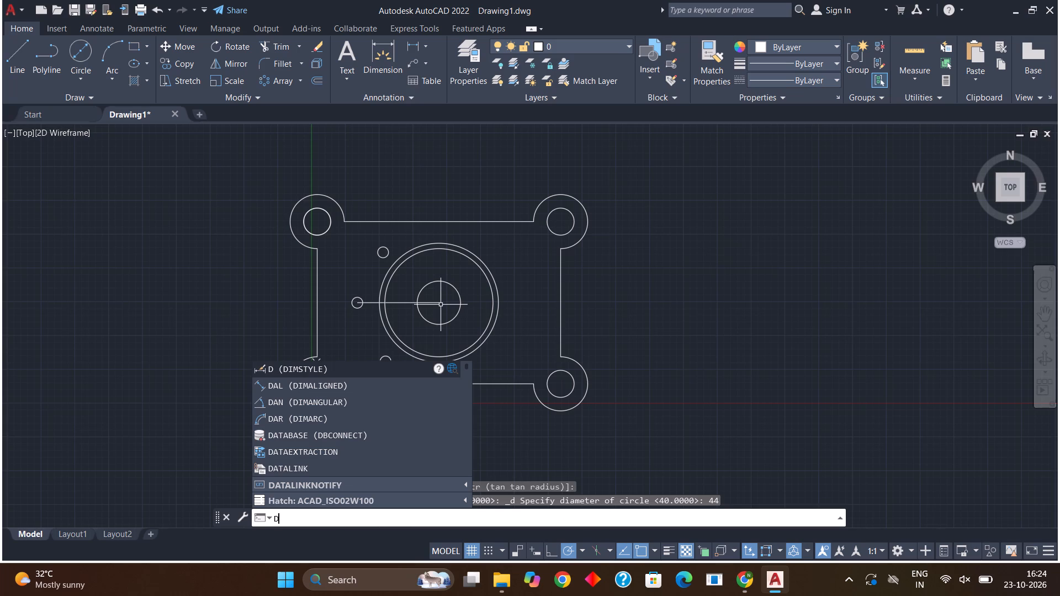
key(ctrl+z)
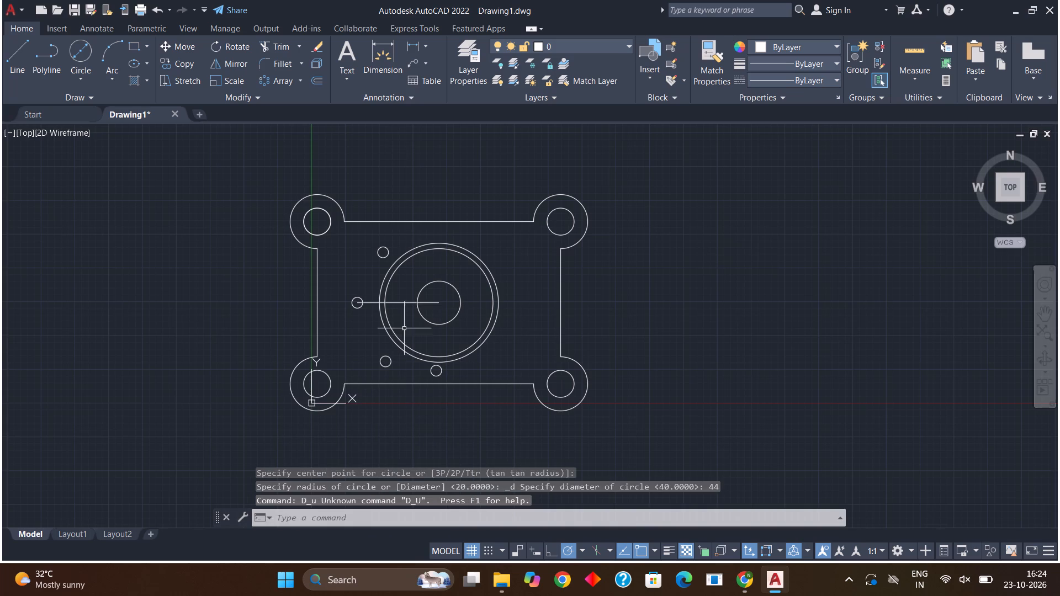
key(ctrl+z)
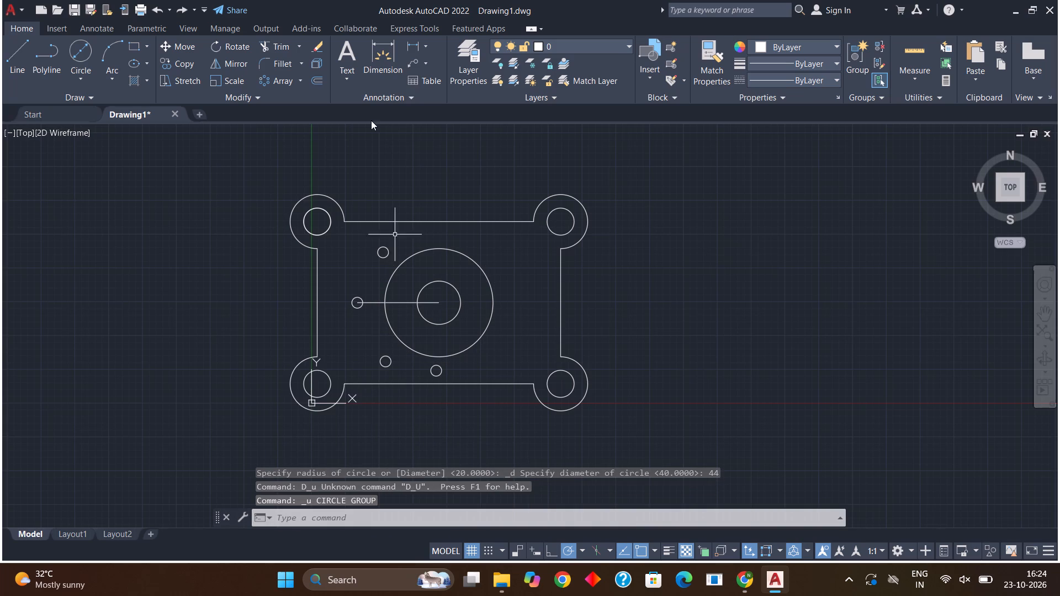
Draw a diameter 46 circle concentric with the central circle.
click(93, 46)
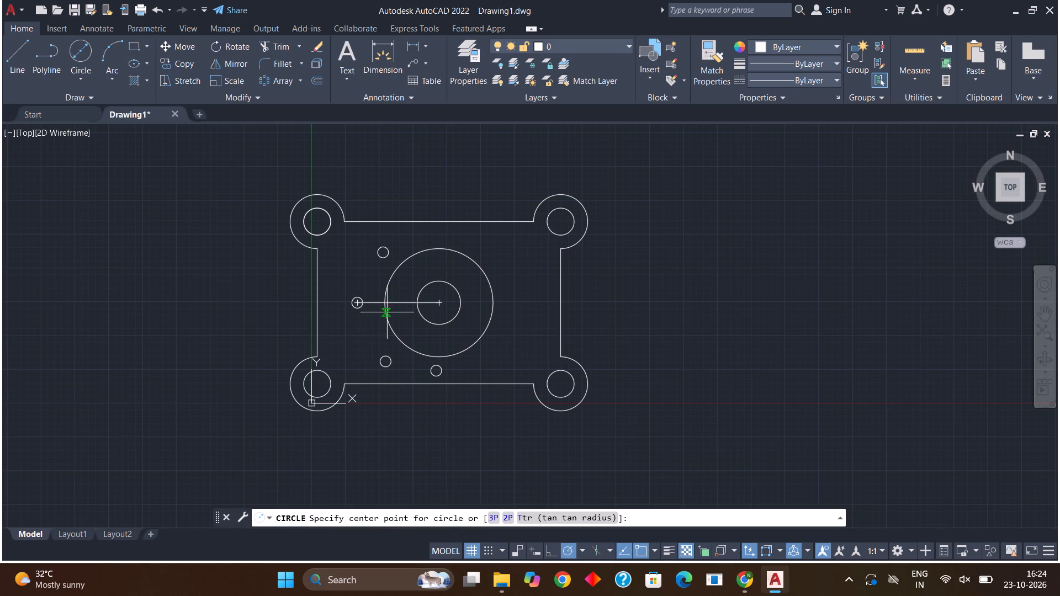
click(438, 305)
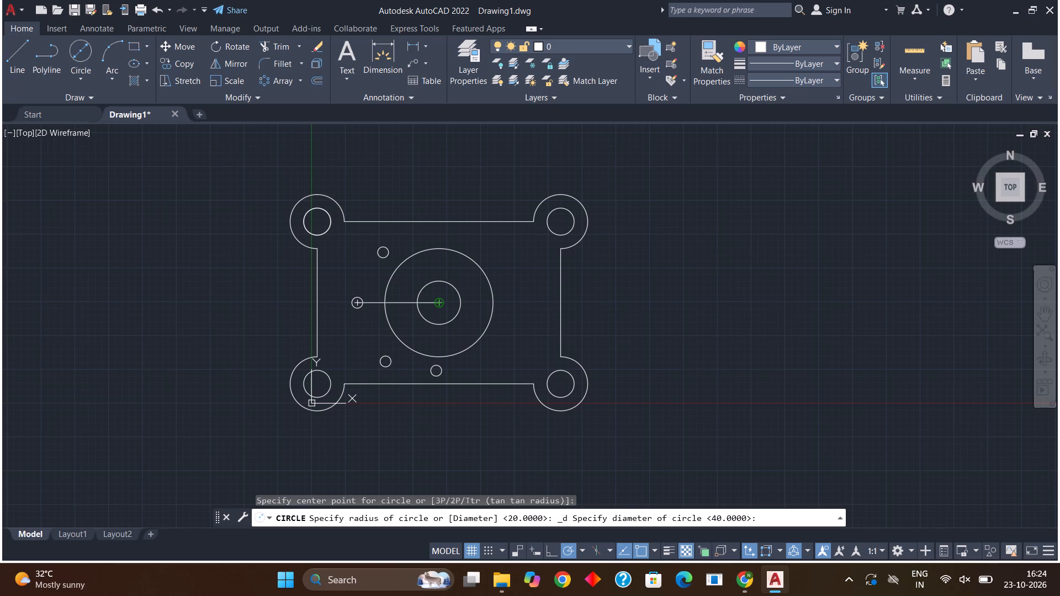
key(4)
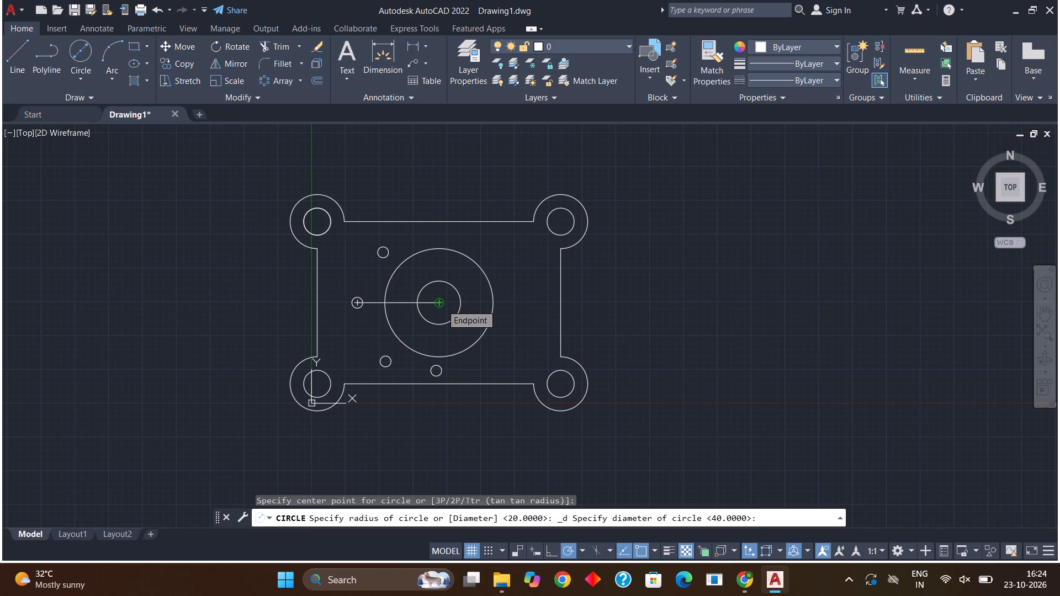
key(6)
key(Return)
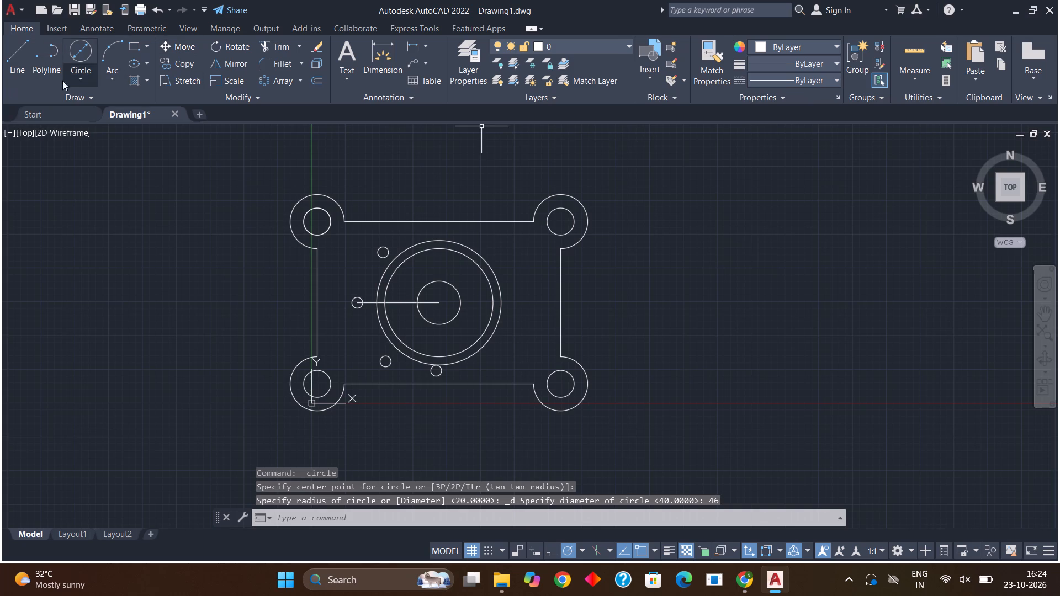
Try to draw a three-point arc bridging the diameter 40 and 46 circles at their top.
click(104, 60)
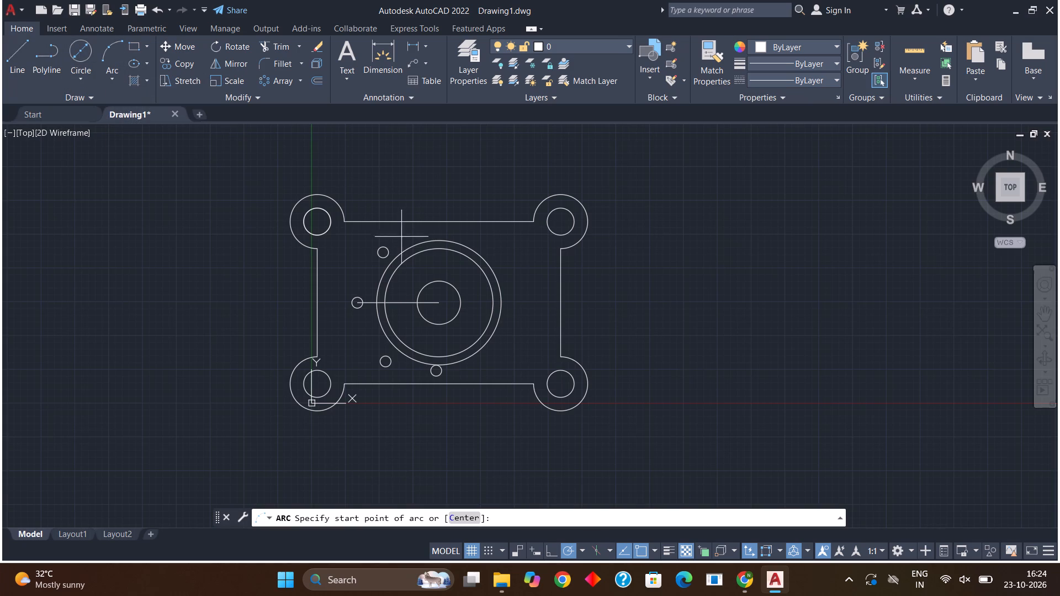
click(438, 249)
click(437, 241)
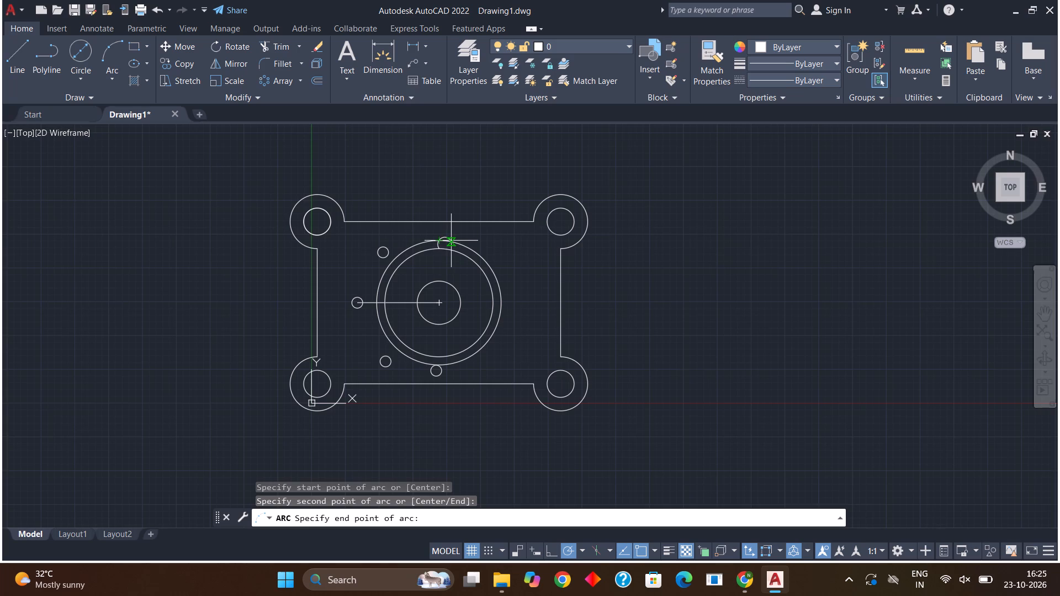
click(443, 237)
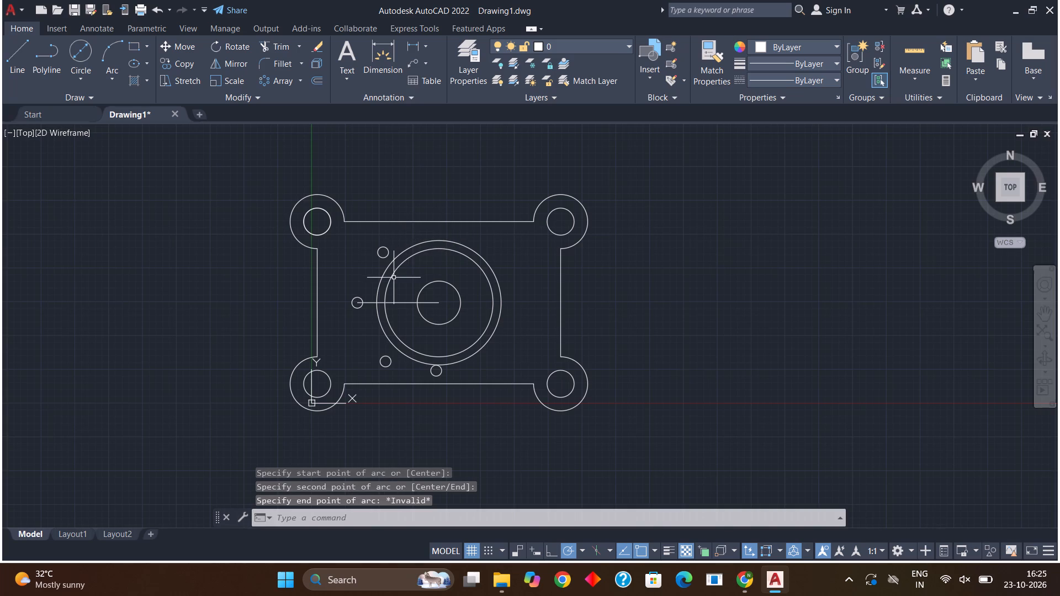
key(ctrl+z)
Draw a three-point arc from the top of the diameter 40 circle, crossing the diameter 46 circle, as the slot's upper end.
click(118, 52)
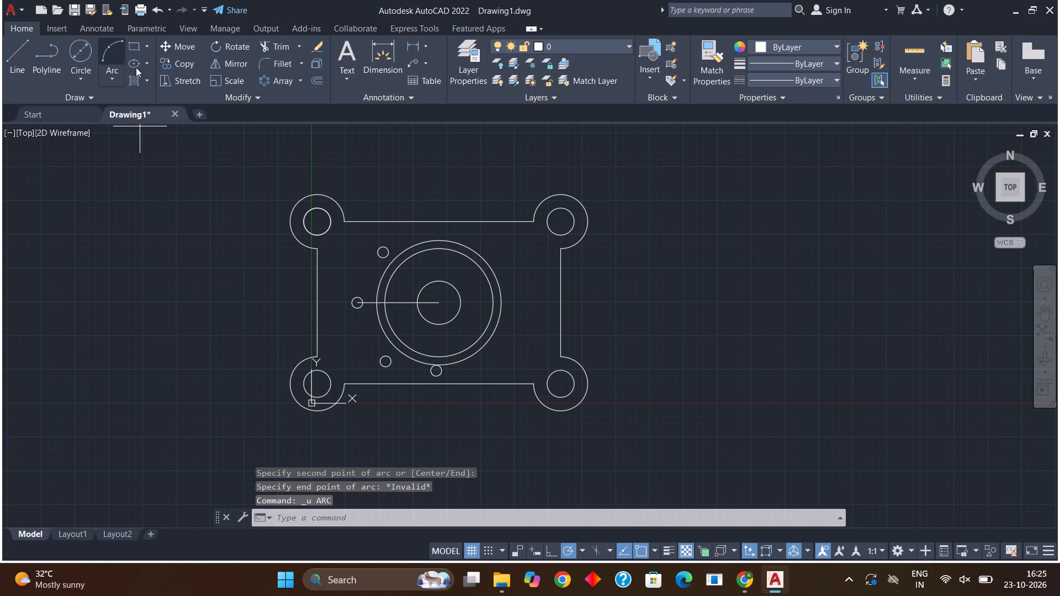
click(437, 246)
click(436, 238)
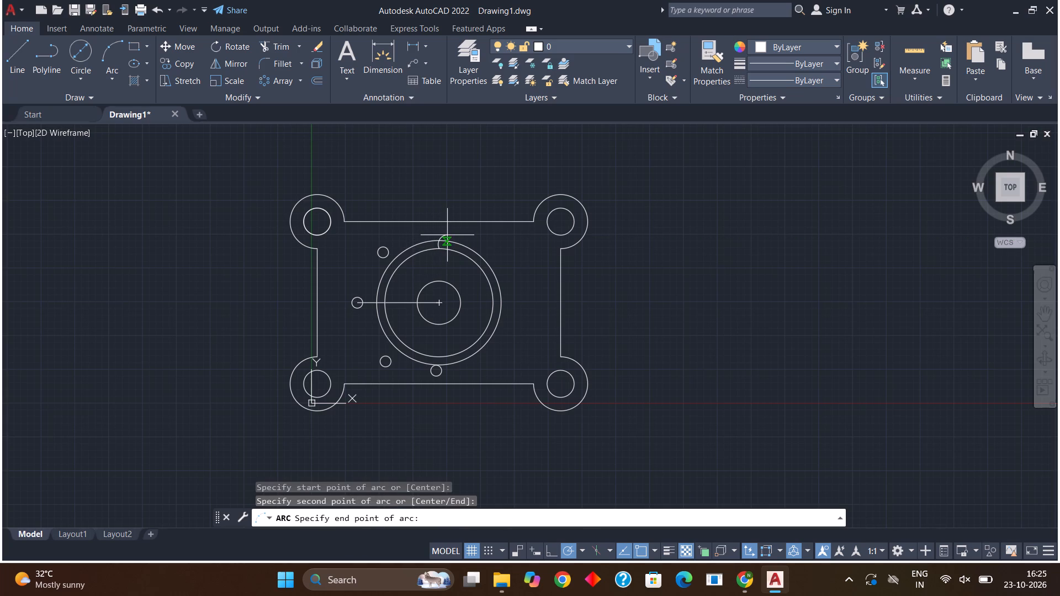
click(463, 241)
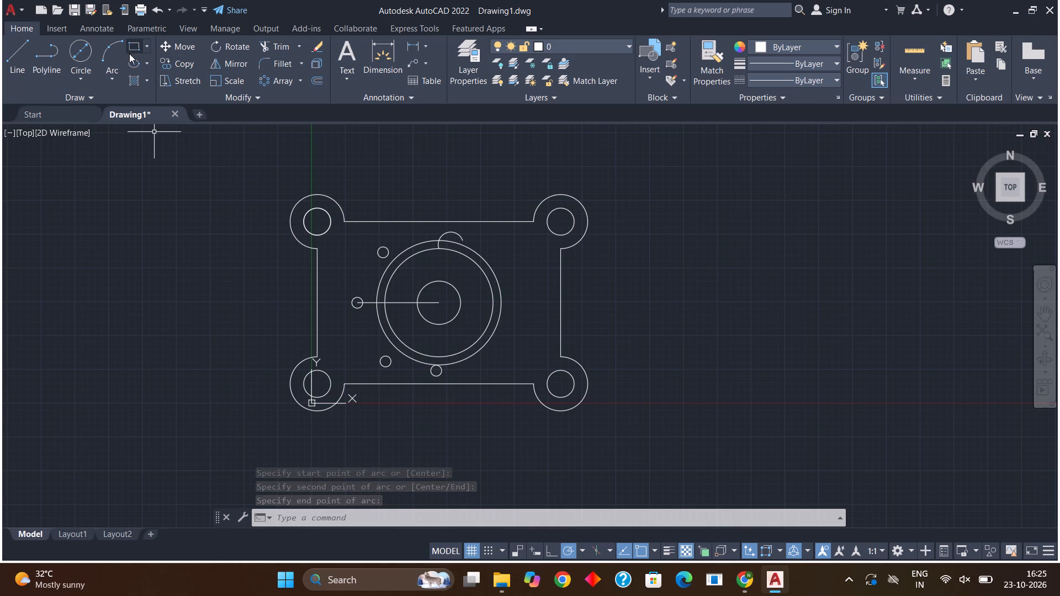
Draw a small three-point arc bridging the diameter 40 and 46 circles at their upper right, as the slot's other end.
click(105, 59)
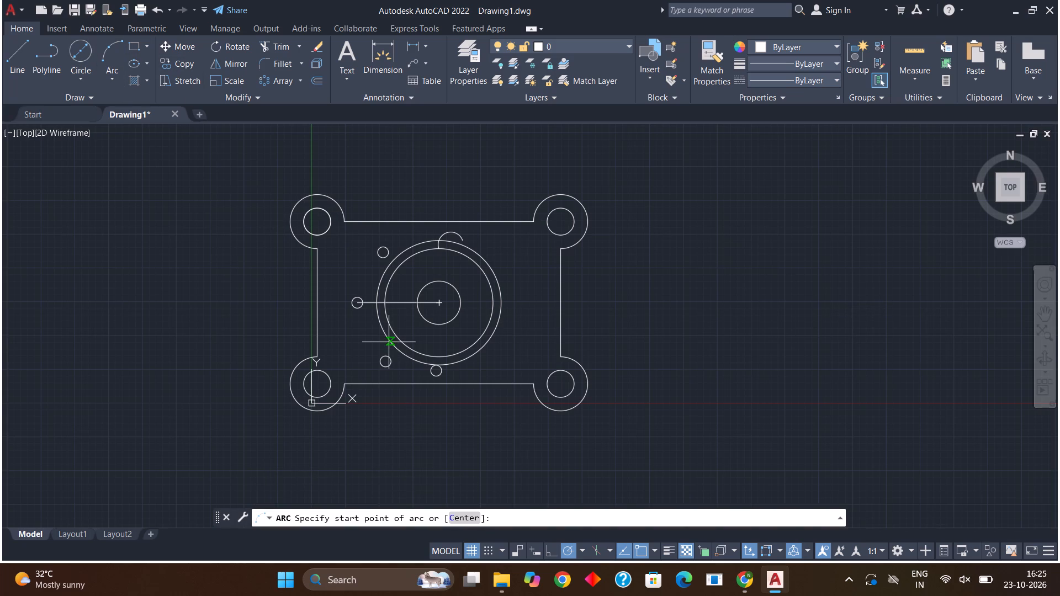
click(487, 282)
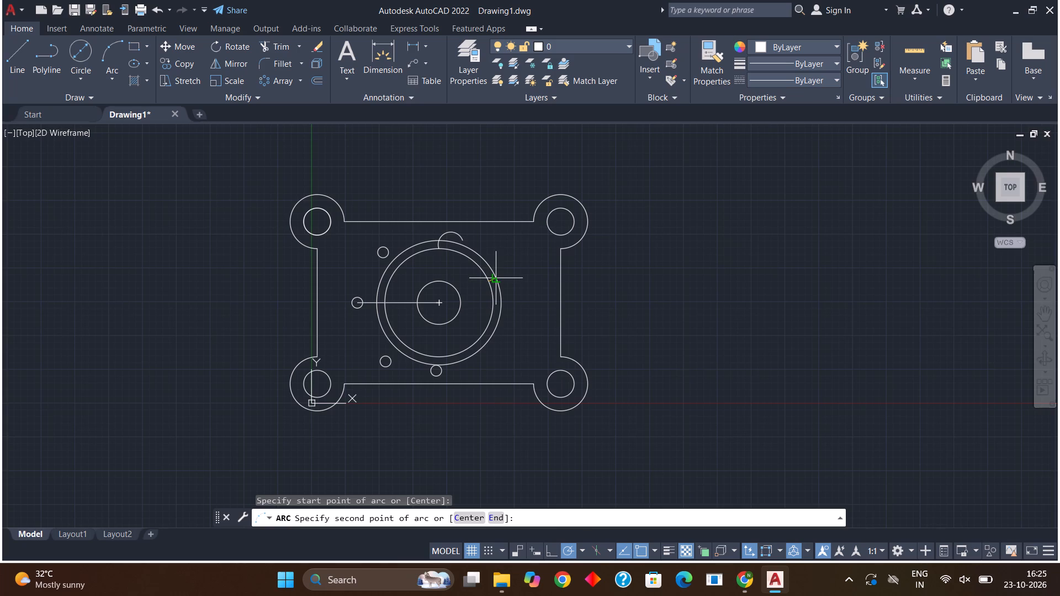
click(495, 278)
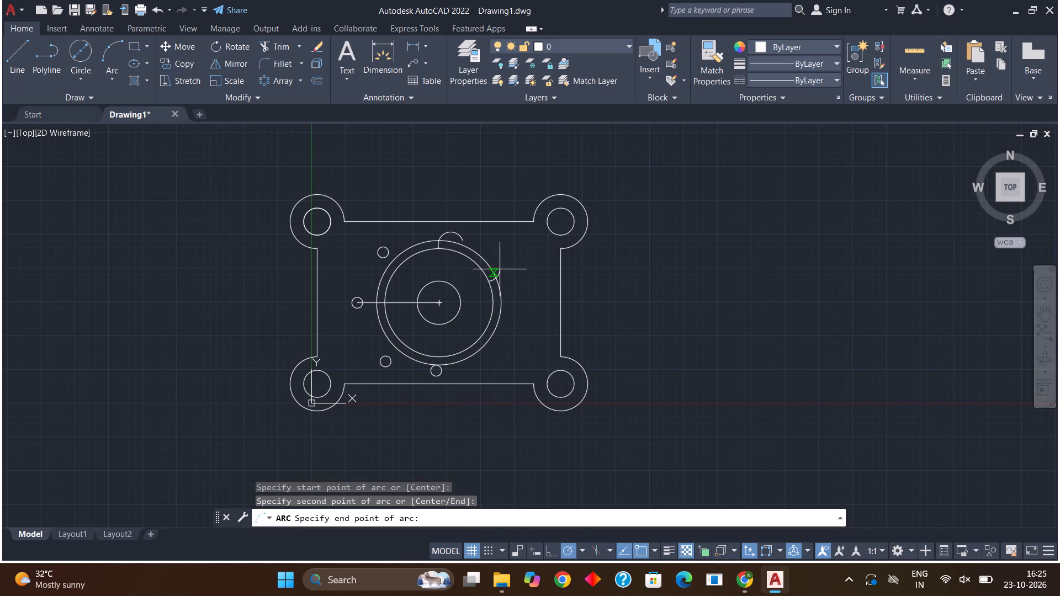
click(501, 270)
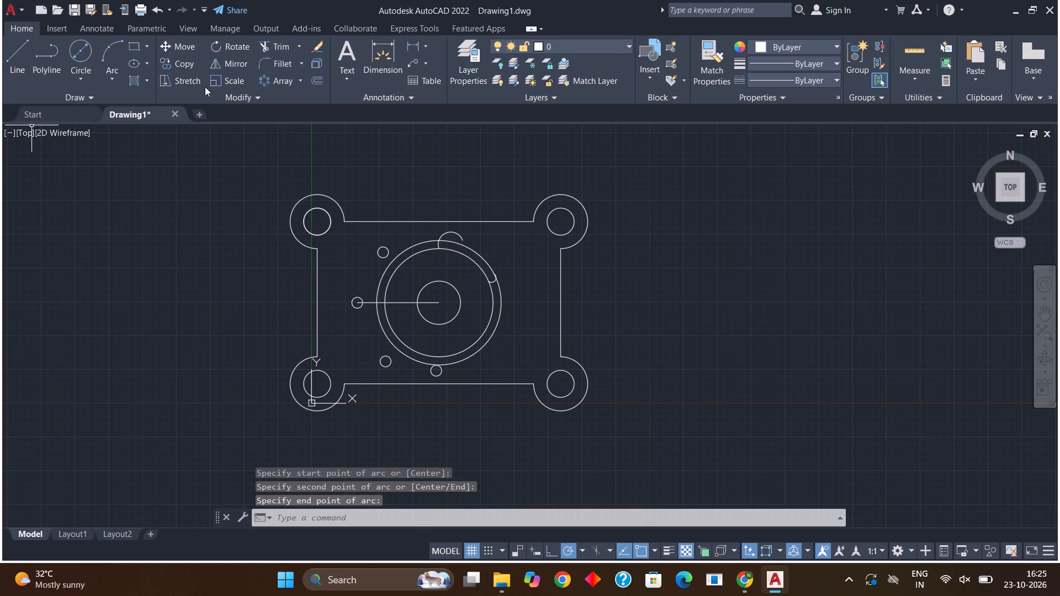
Trim the upper arc's overhang and the diameter 40 and 46 circles, leaving only the curved slot between the end arcs.
click(279, 41)
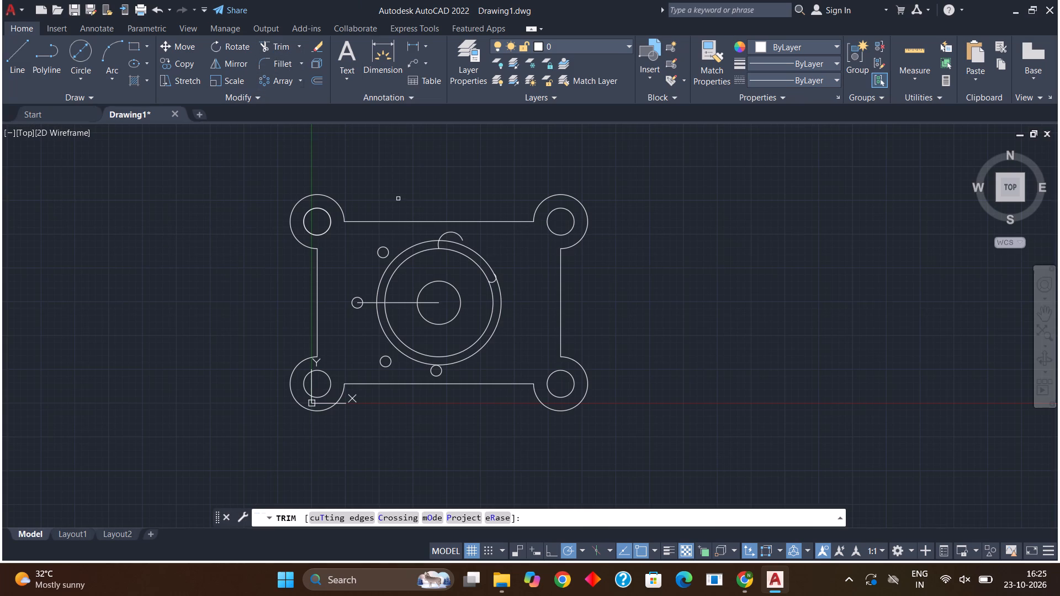
click(455, 232)
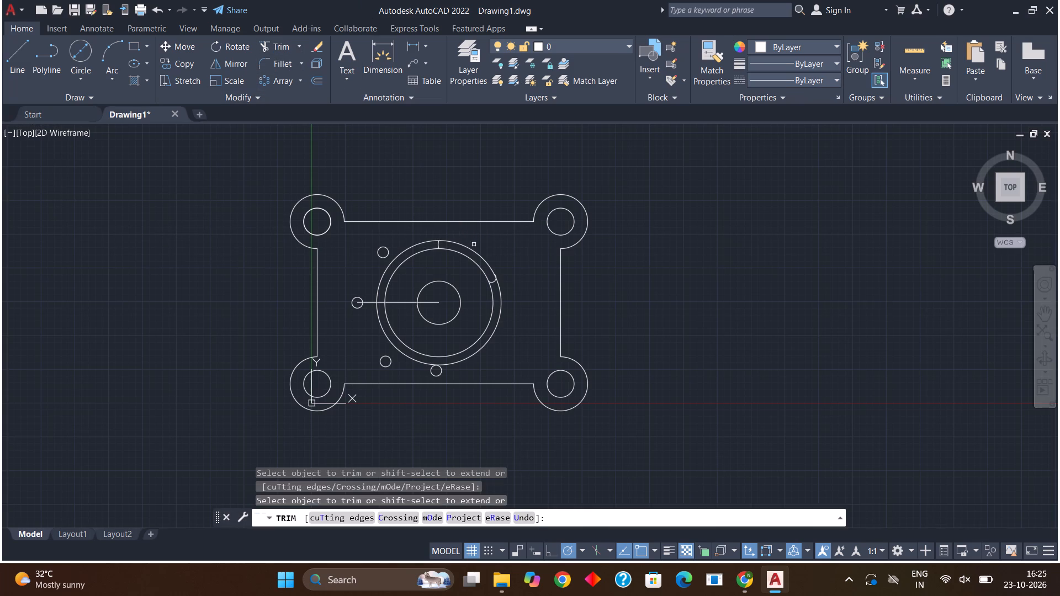
click(502, 312)
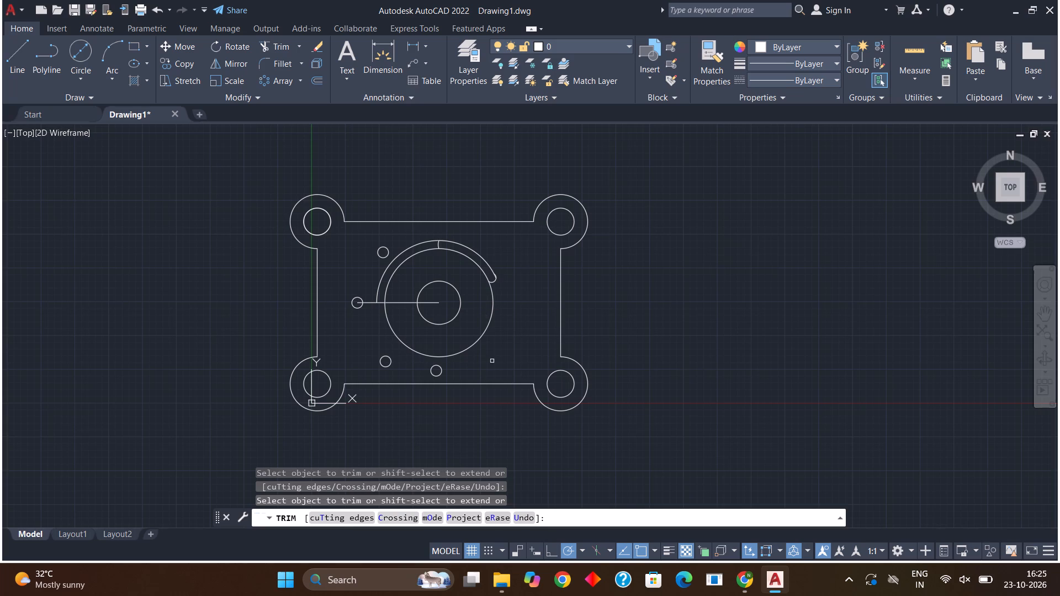
click(484, 335)
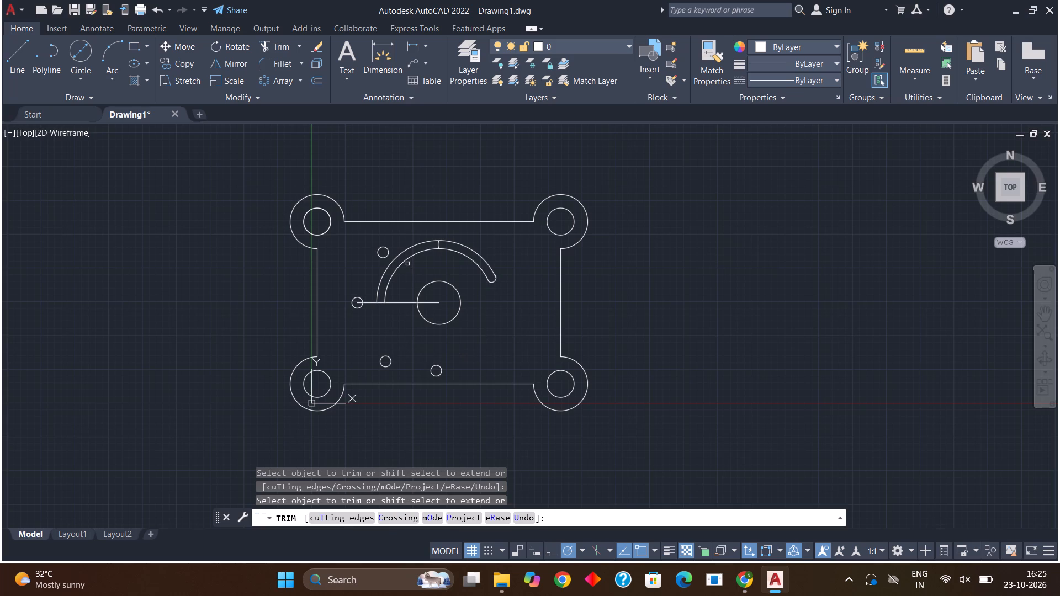
click(406, 260)
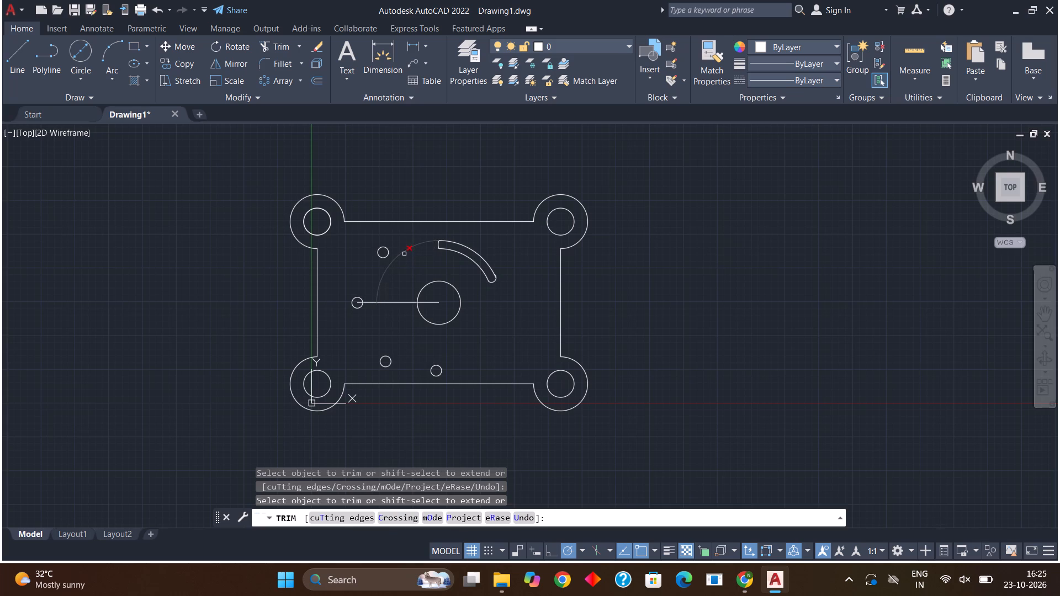
click(404, 253)
Trim away the whole horizontal line between the central circle and the small circle on its left, including the parts inside both circles.
click(387, 303)
click(435, 303)
scroll(300, 287, up, 2)
scroll(300, 287, down, 1)
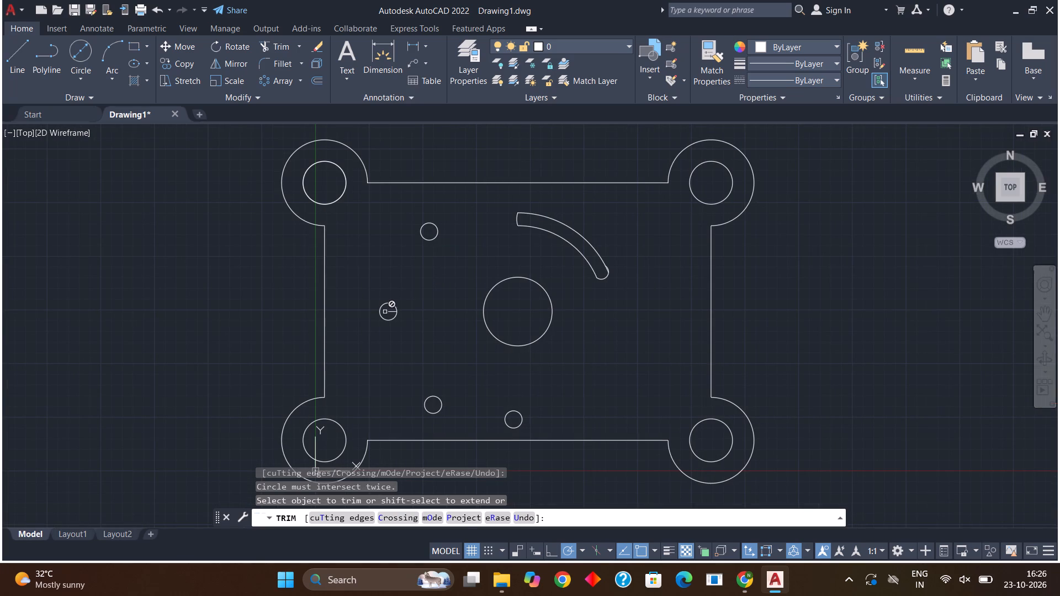
click(388, 310)
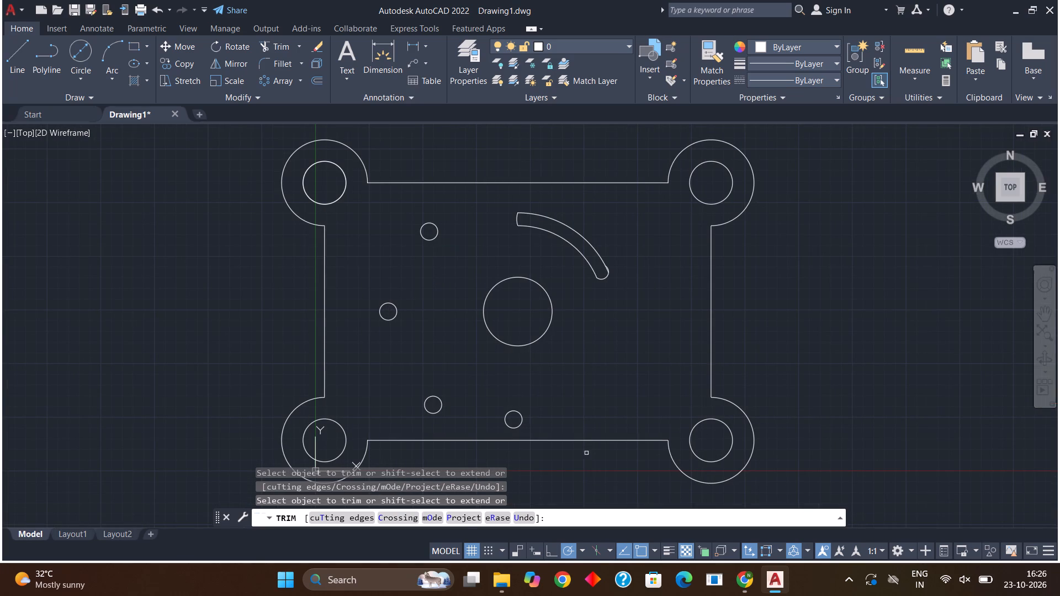
scroll(560, 427, down, 2)
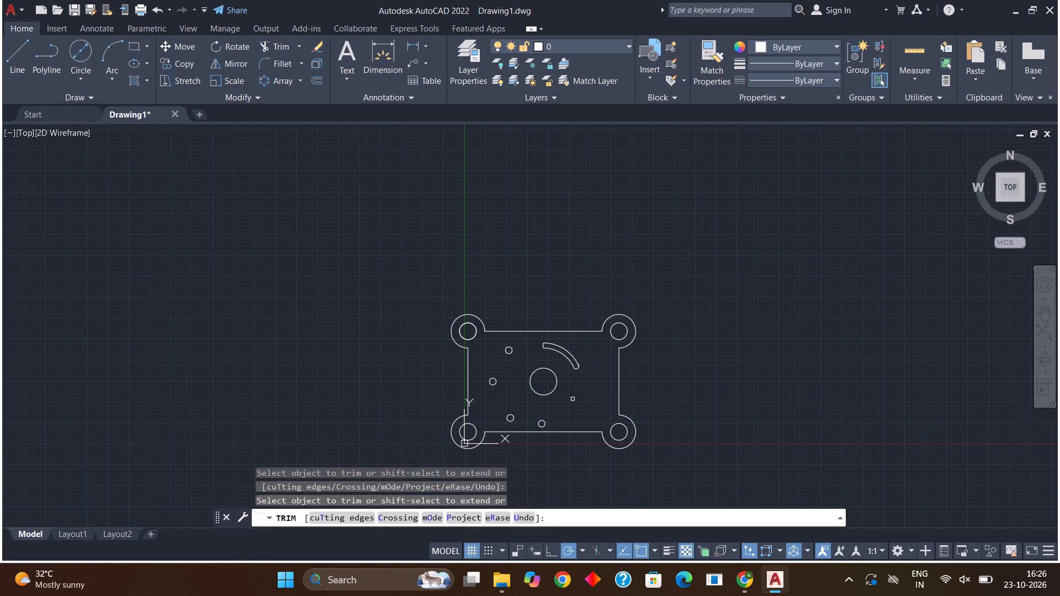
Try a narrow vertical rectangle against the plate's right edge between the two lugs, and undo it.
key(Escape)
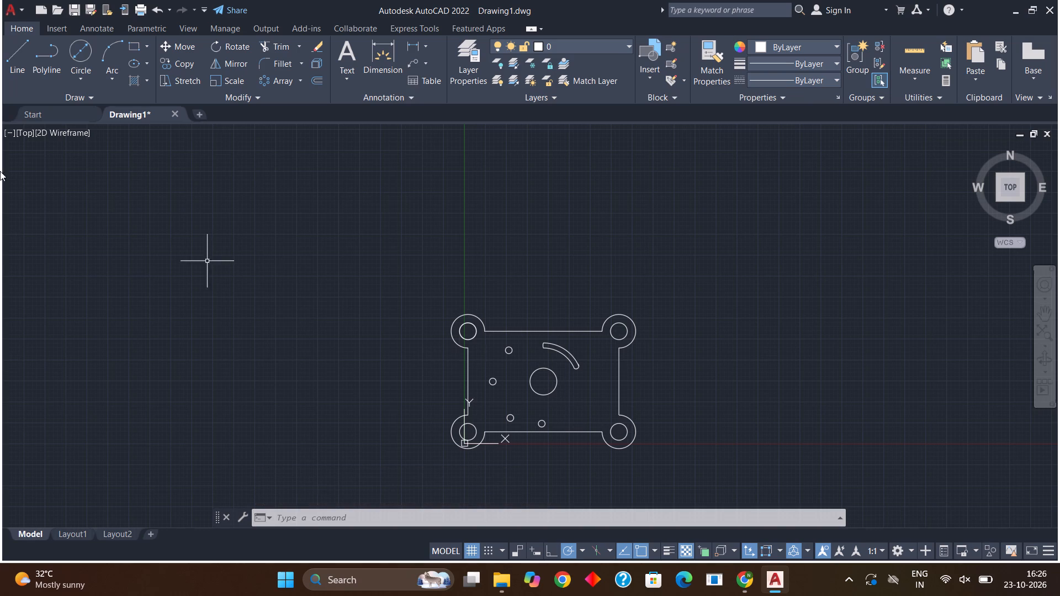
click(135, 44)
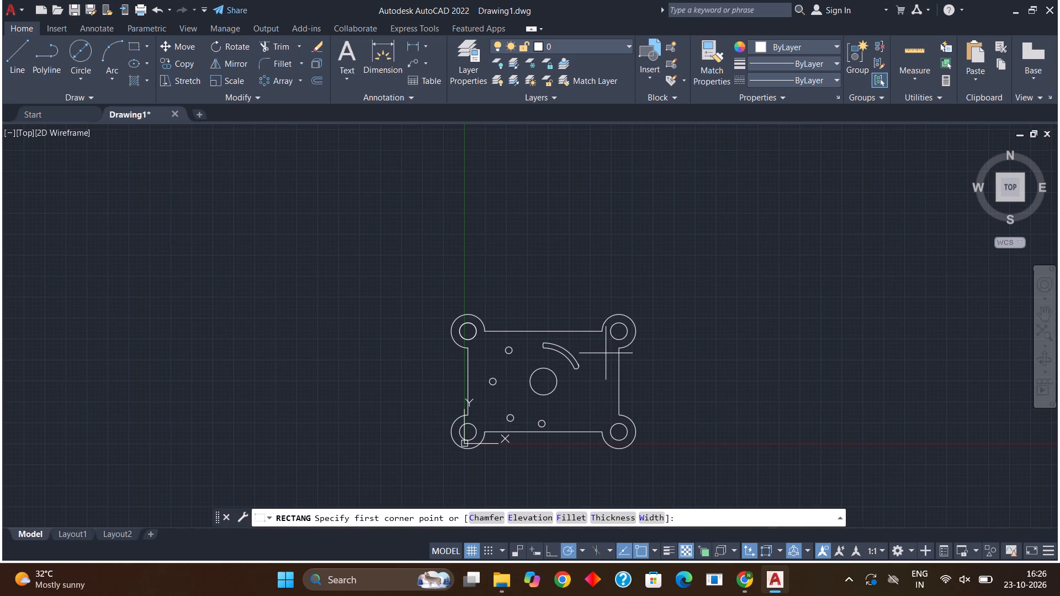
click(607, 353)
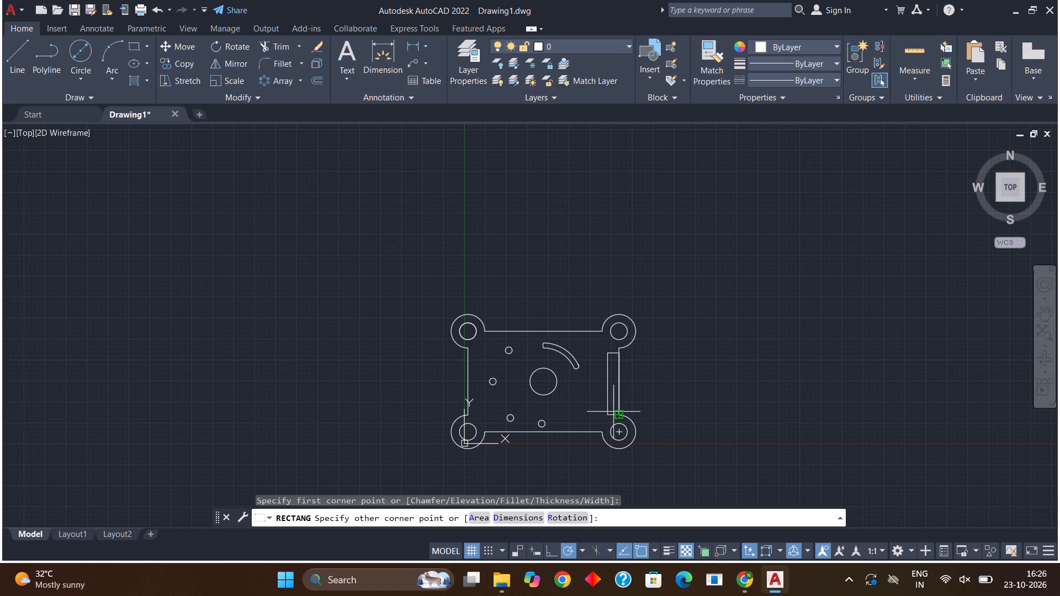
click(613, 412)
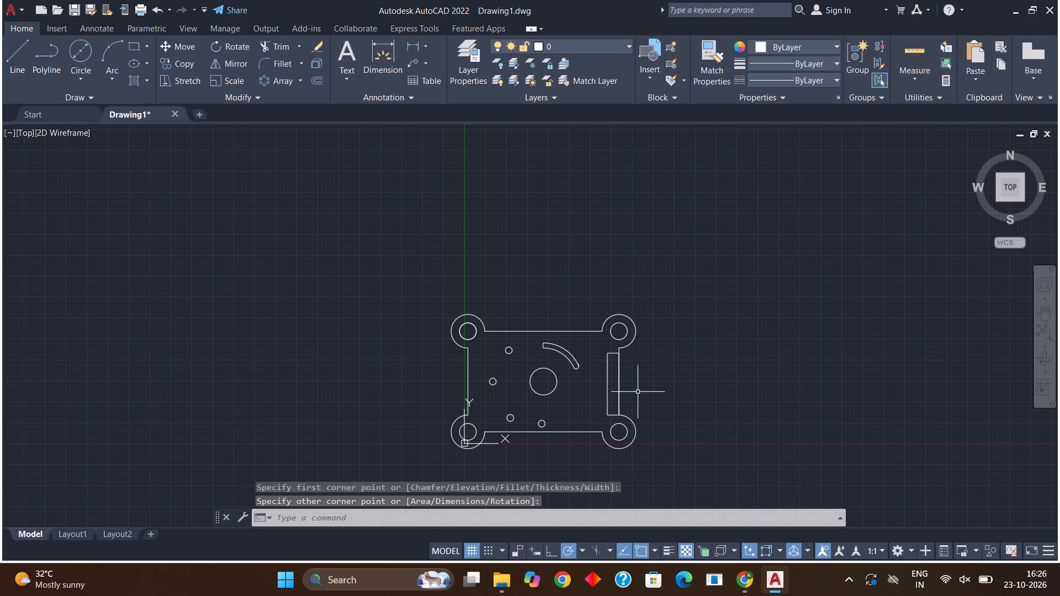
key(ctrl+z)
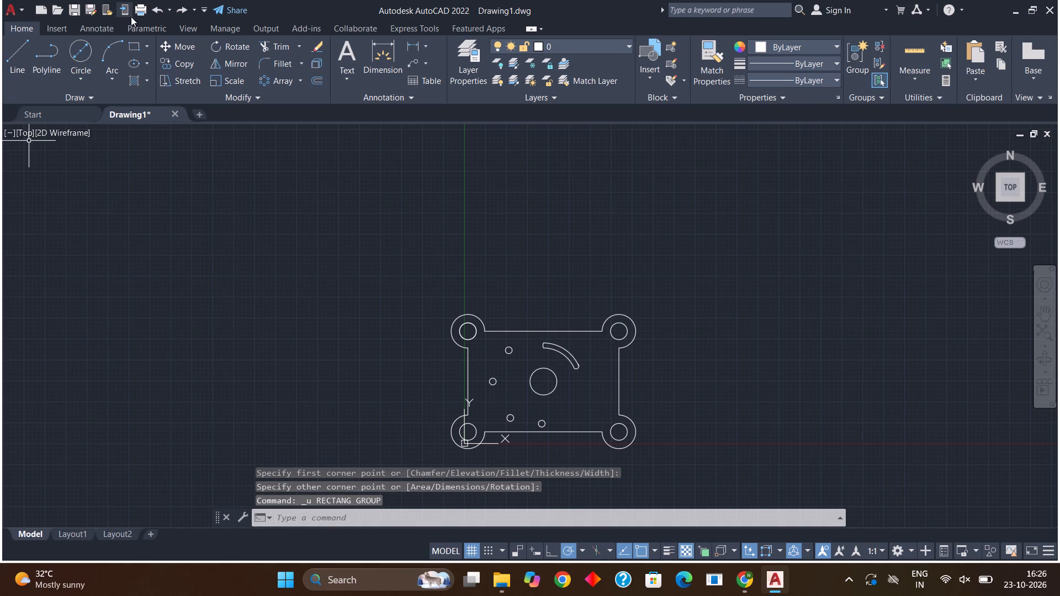
Draw a narrow vertical rectangle just inside the plate's right edge, spanning most of the height between the two right lugs.
click(134, 46)
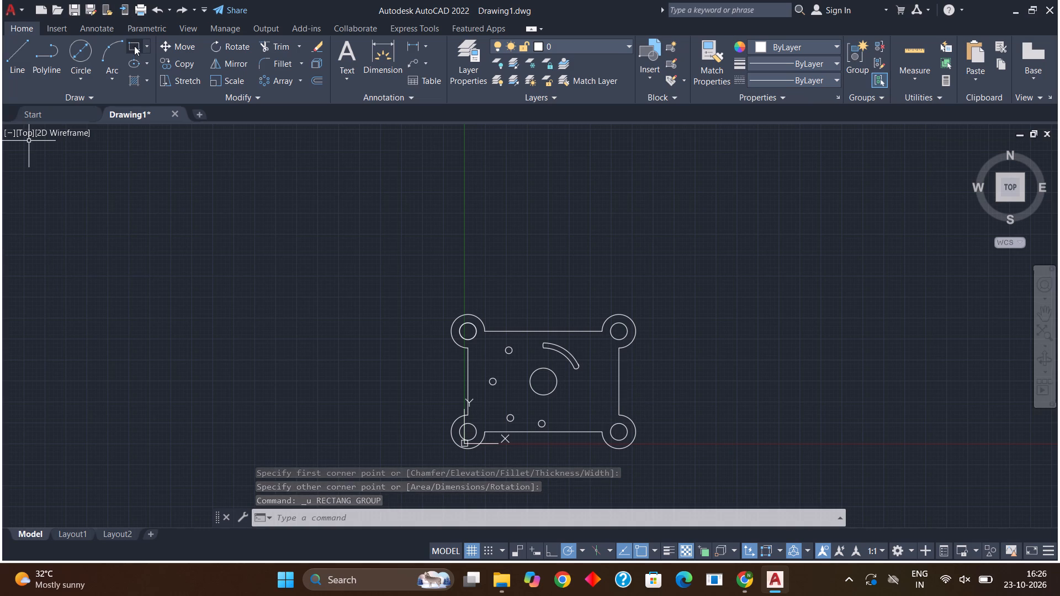
click(601, 347)
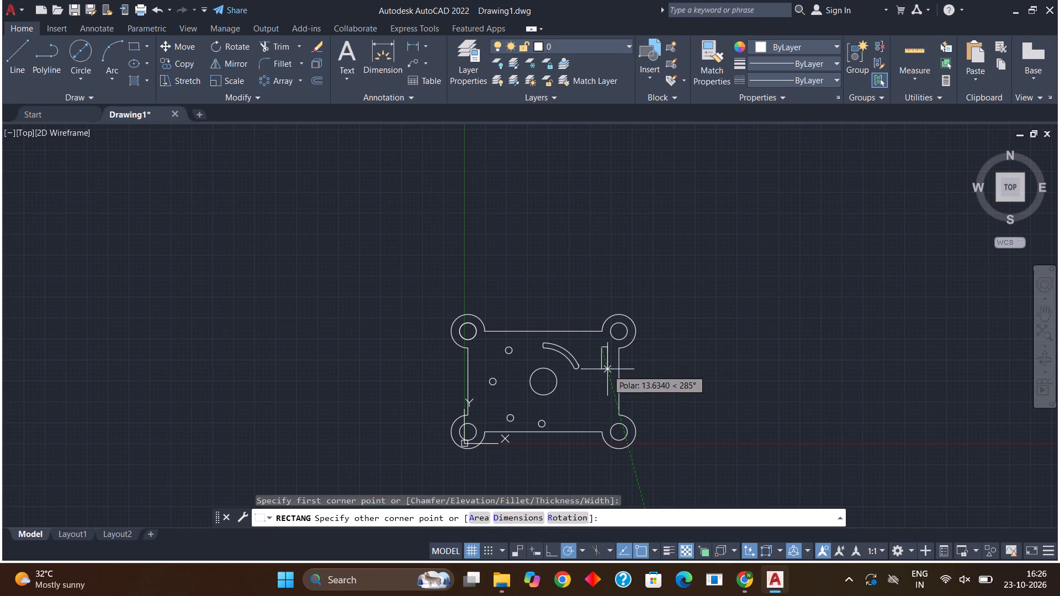
click(609, 413)
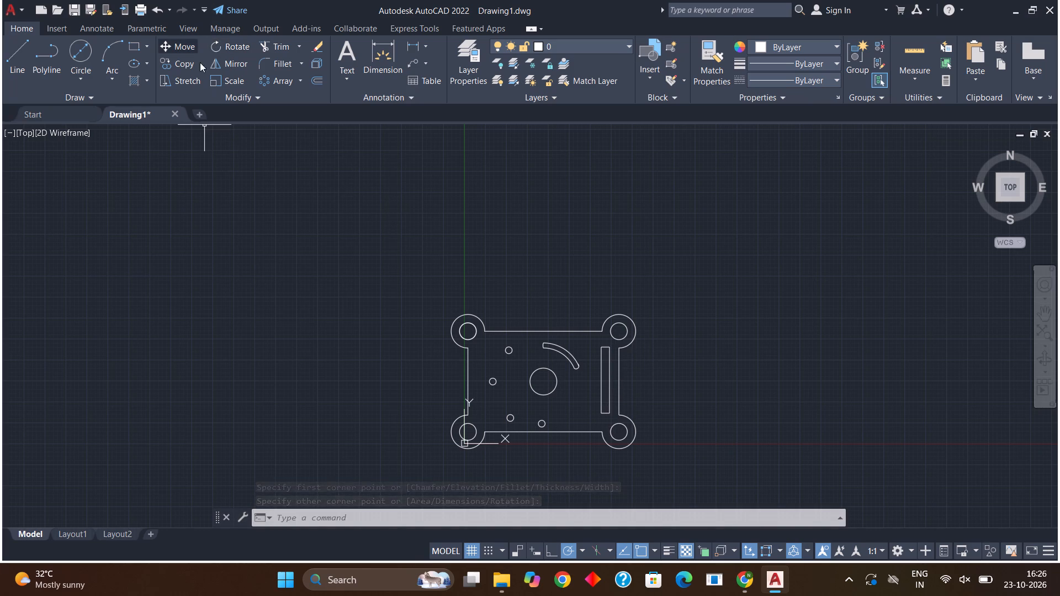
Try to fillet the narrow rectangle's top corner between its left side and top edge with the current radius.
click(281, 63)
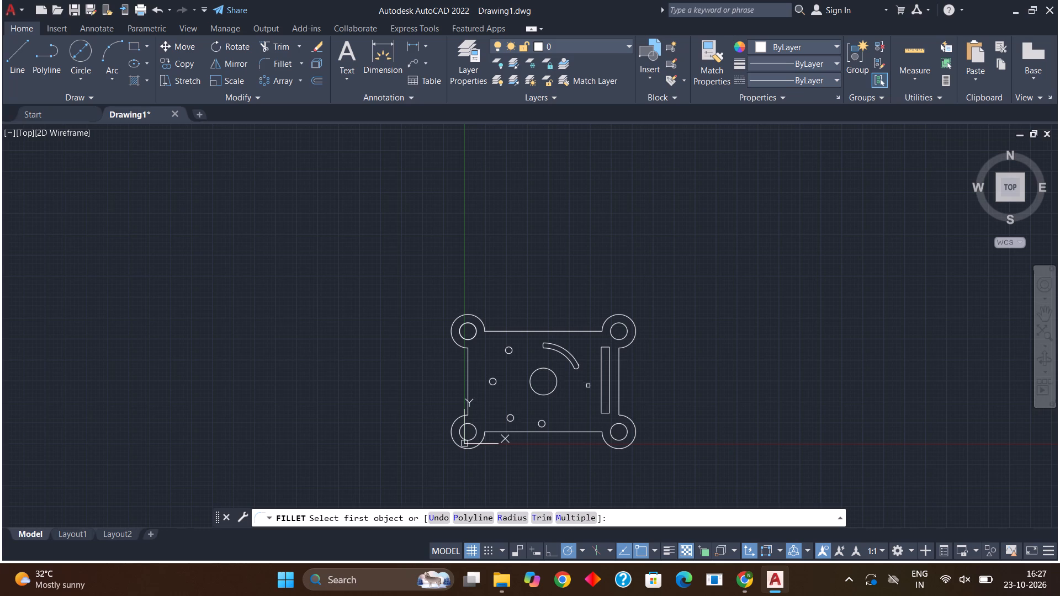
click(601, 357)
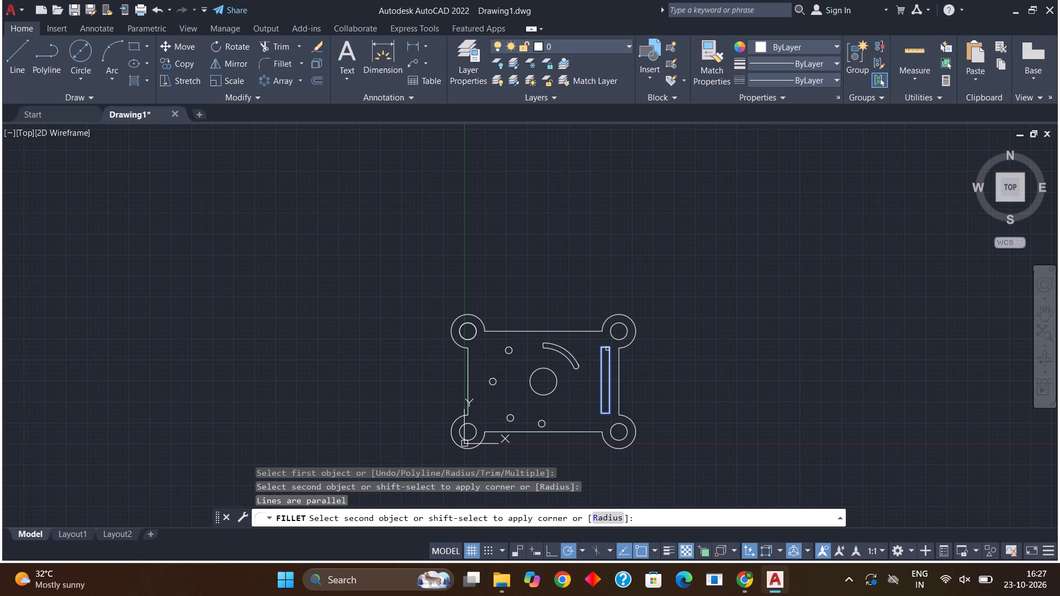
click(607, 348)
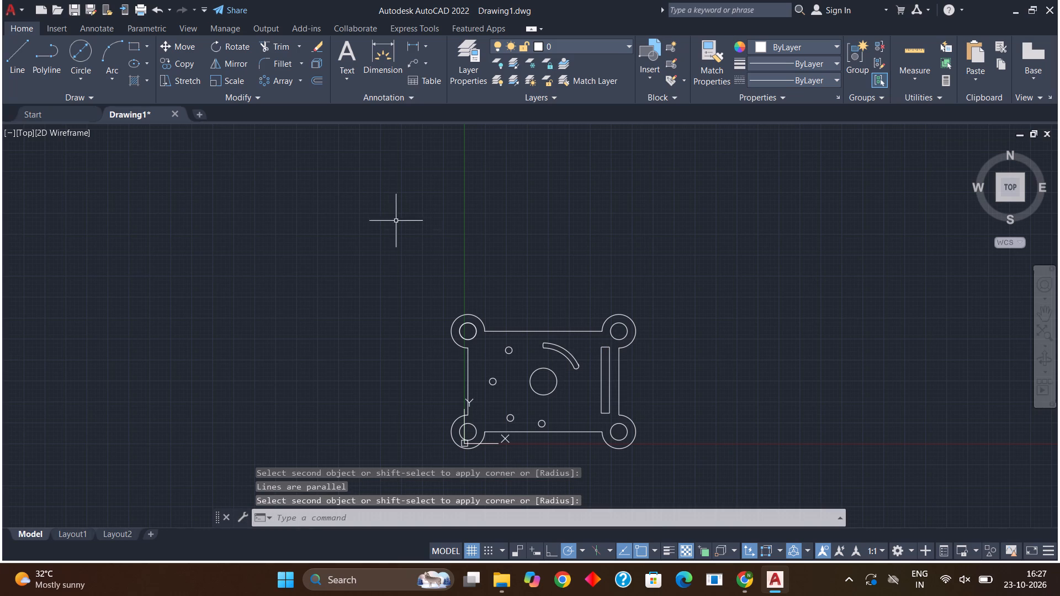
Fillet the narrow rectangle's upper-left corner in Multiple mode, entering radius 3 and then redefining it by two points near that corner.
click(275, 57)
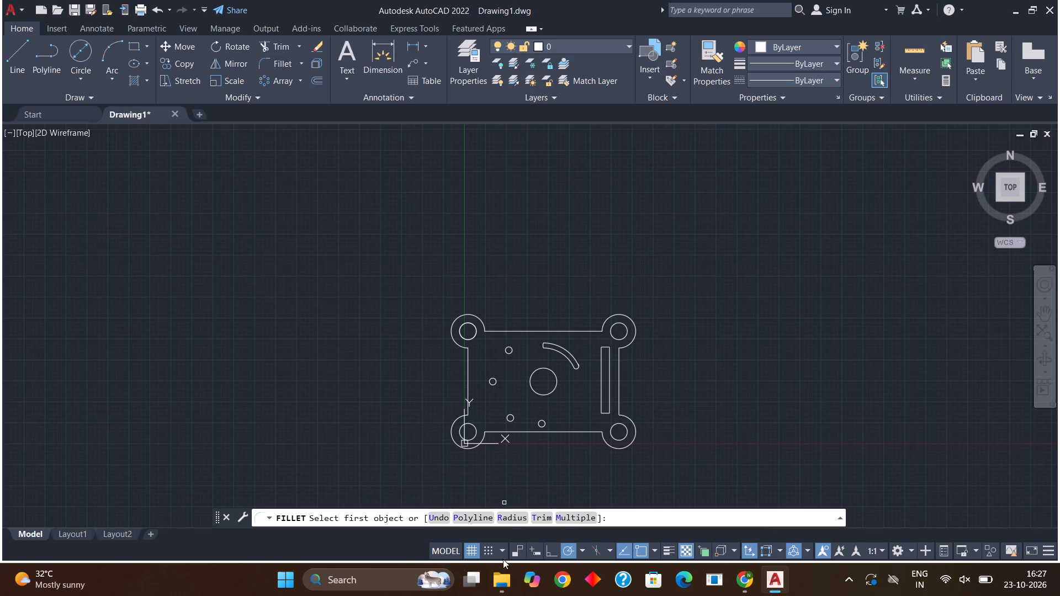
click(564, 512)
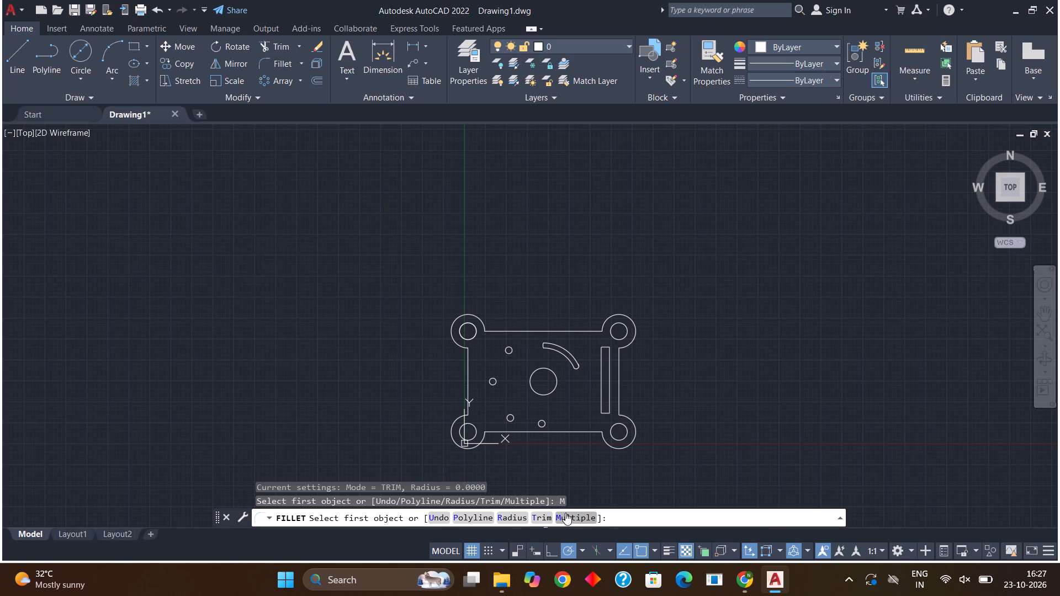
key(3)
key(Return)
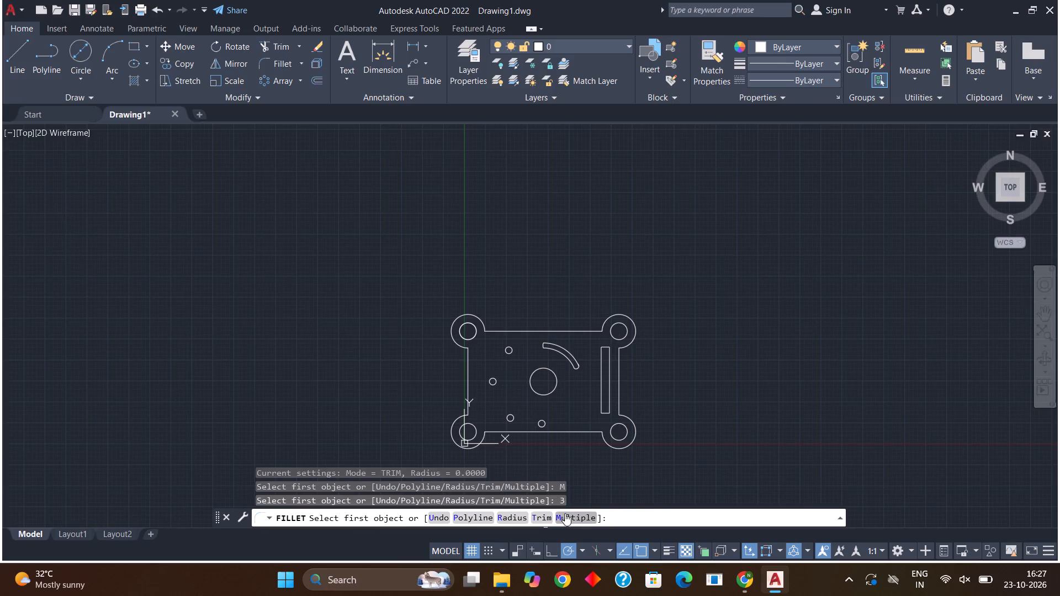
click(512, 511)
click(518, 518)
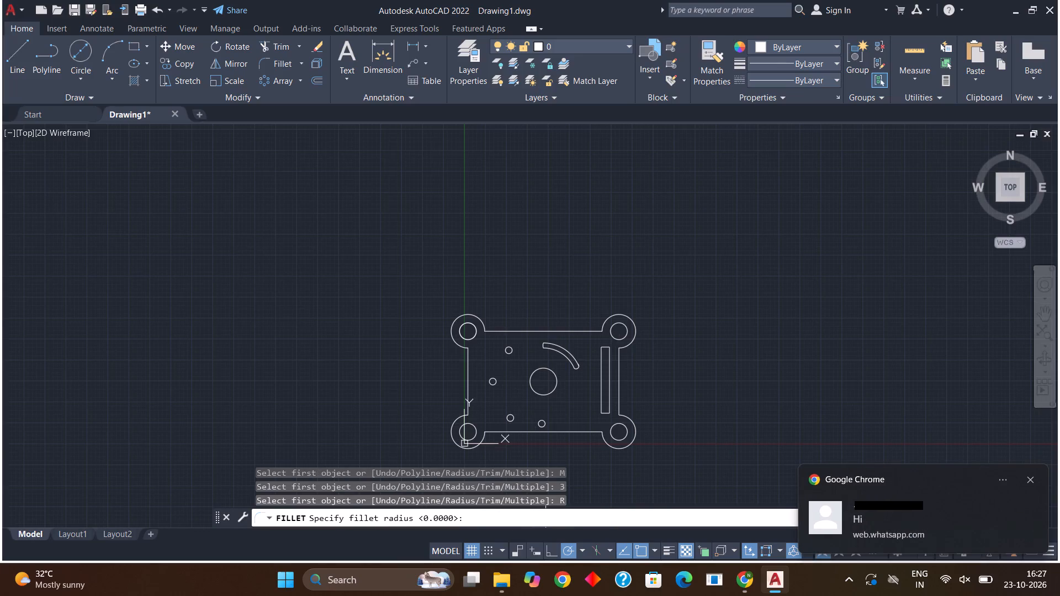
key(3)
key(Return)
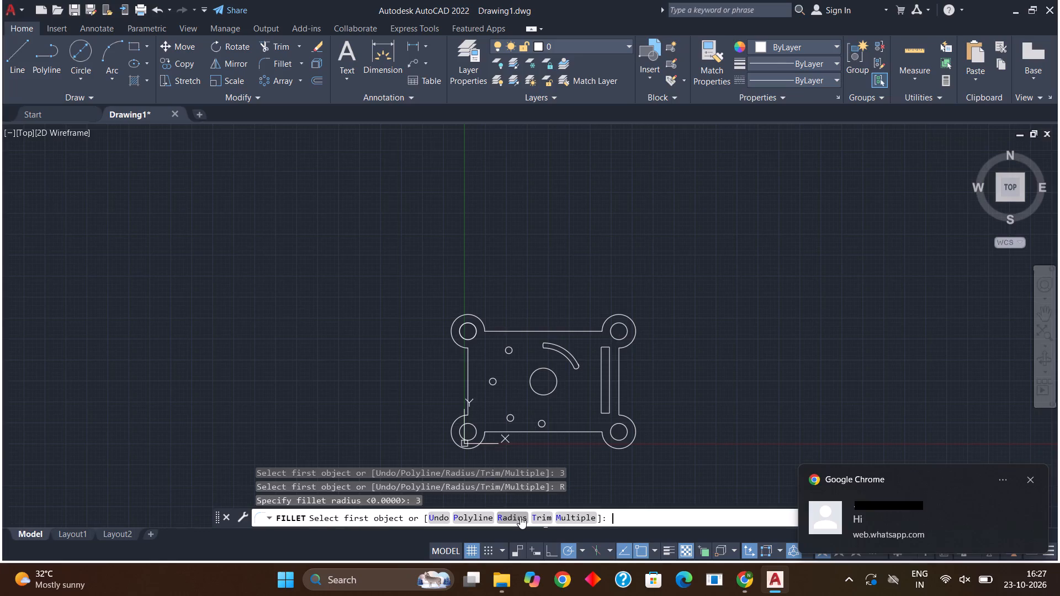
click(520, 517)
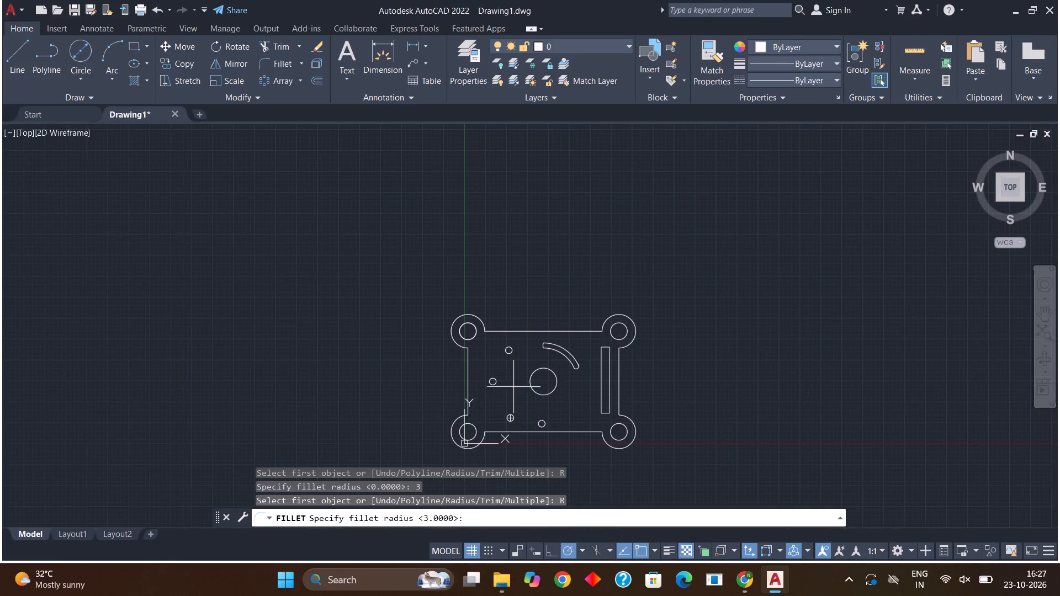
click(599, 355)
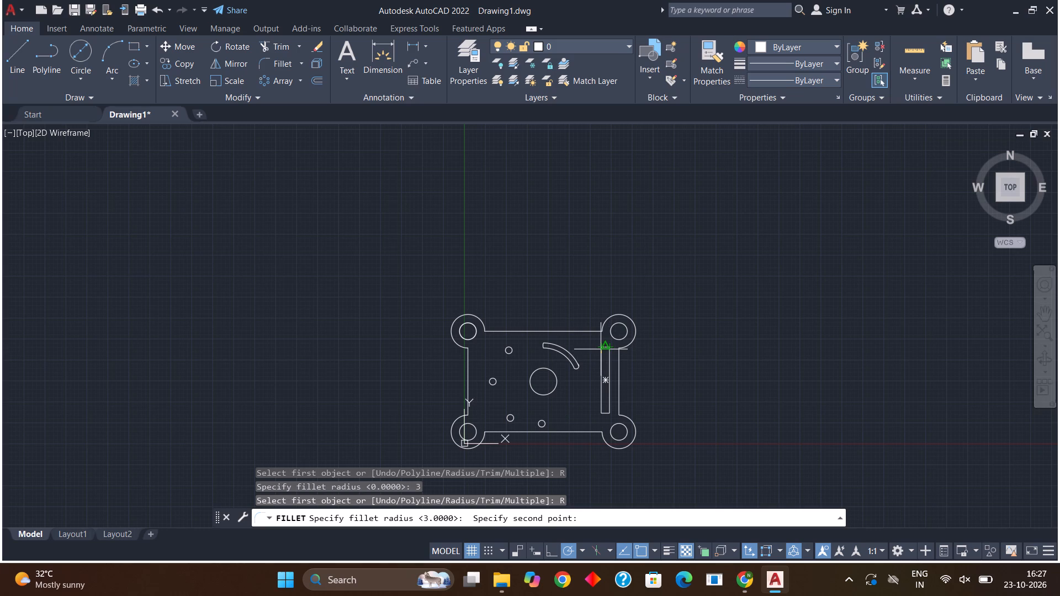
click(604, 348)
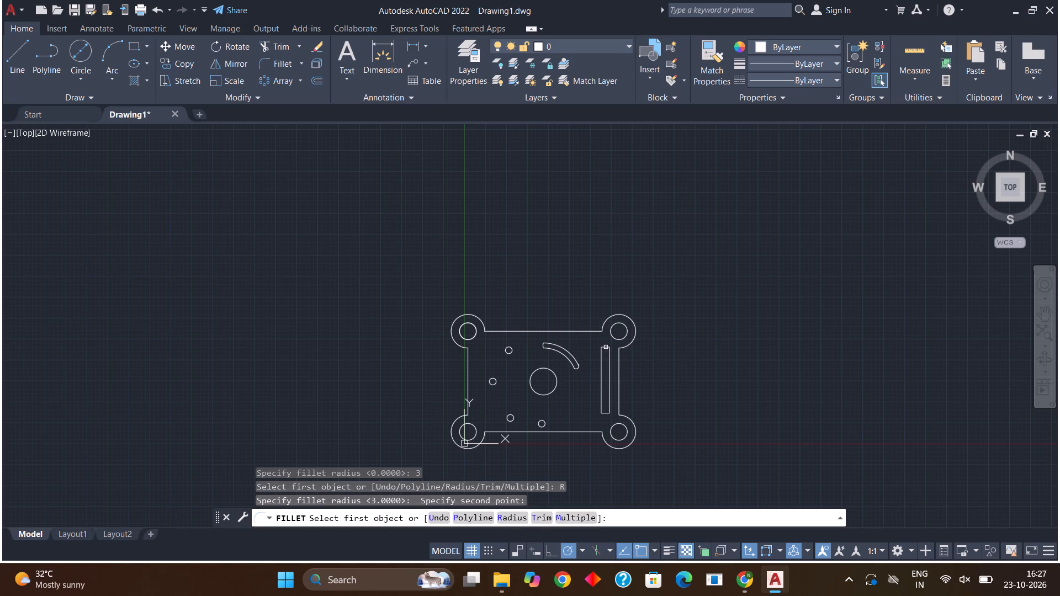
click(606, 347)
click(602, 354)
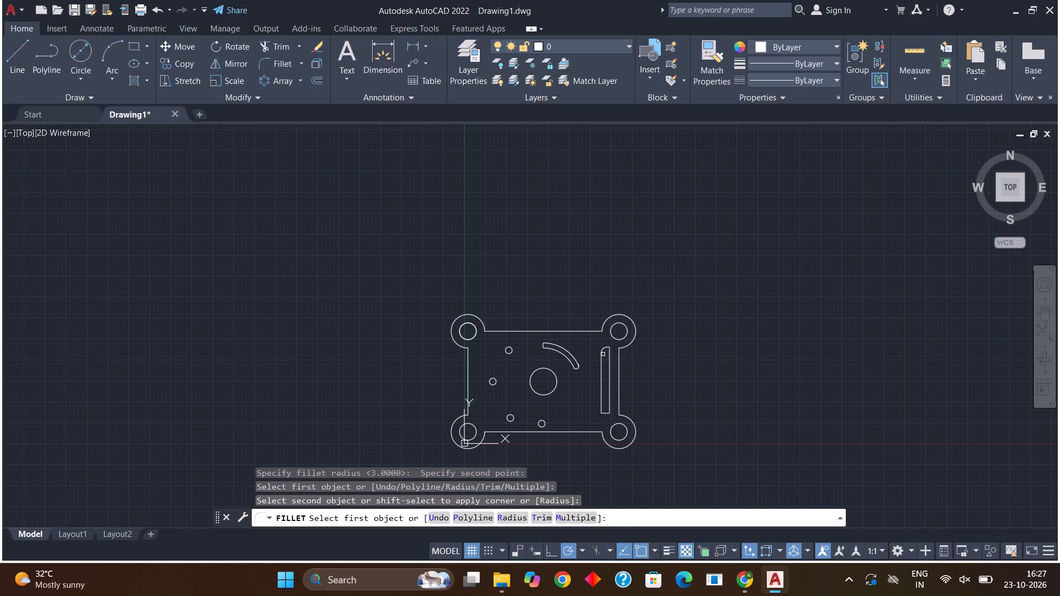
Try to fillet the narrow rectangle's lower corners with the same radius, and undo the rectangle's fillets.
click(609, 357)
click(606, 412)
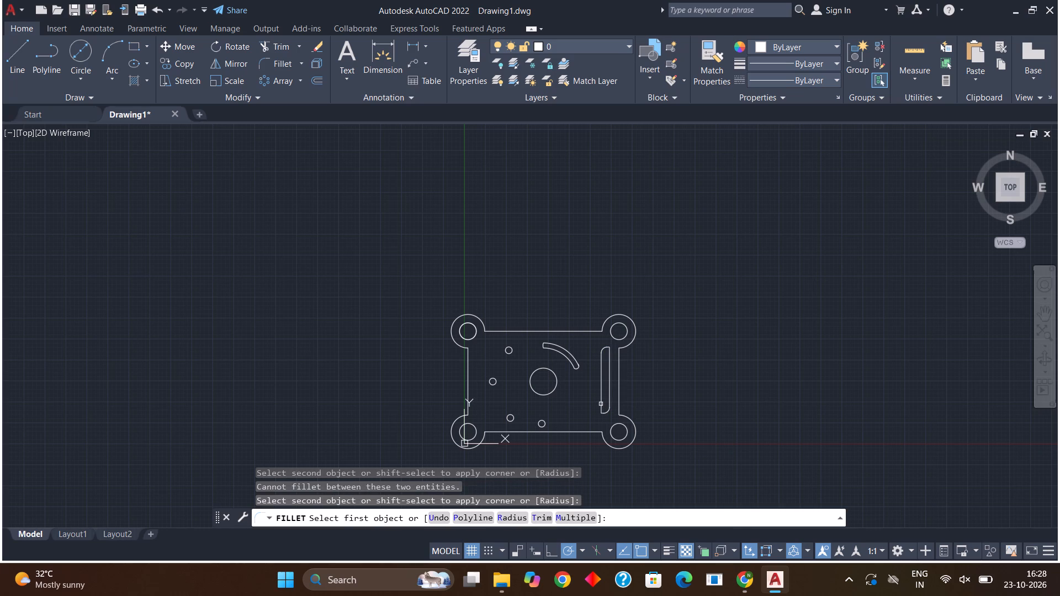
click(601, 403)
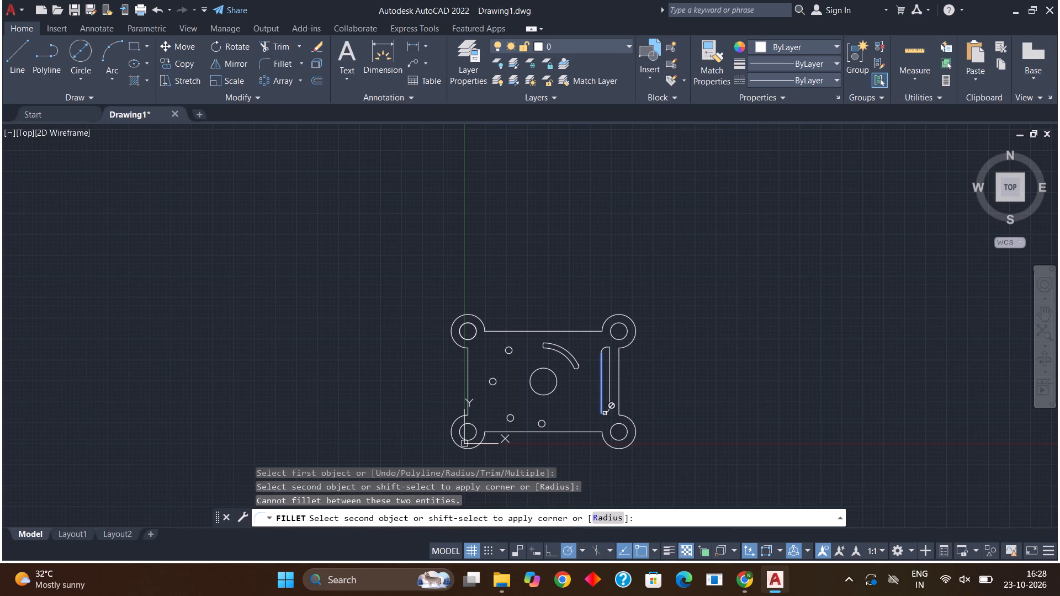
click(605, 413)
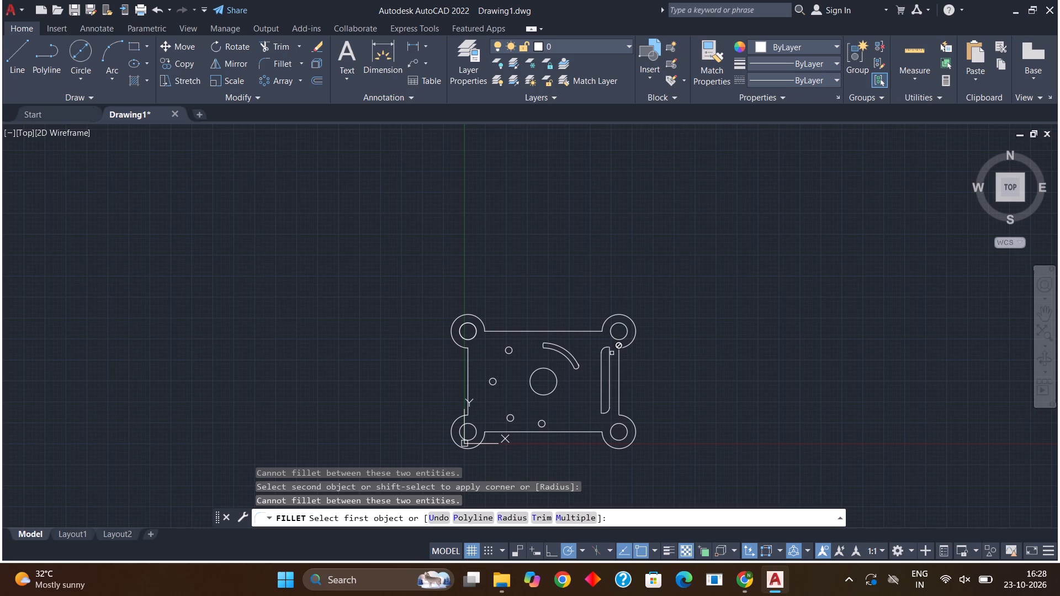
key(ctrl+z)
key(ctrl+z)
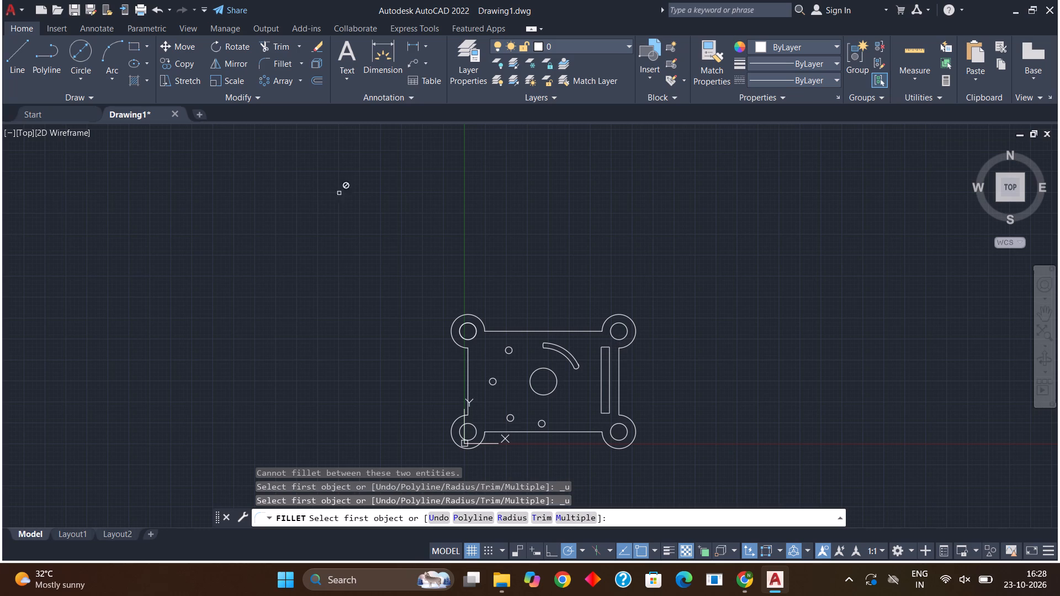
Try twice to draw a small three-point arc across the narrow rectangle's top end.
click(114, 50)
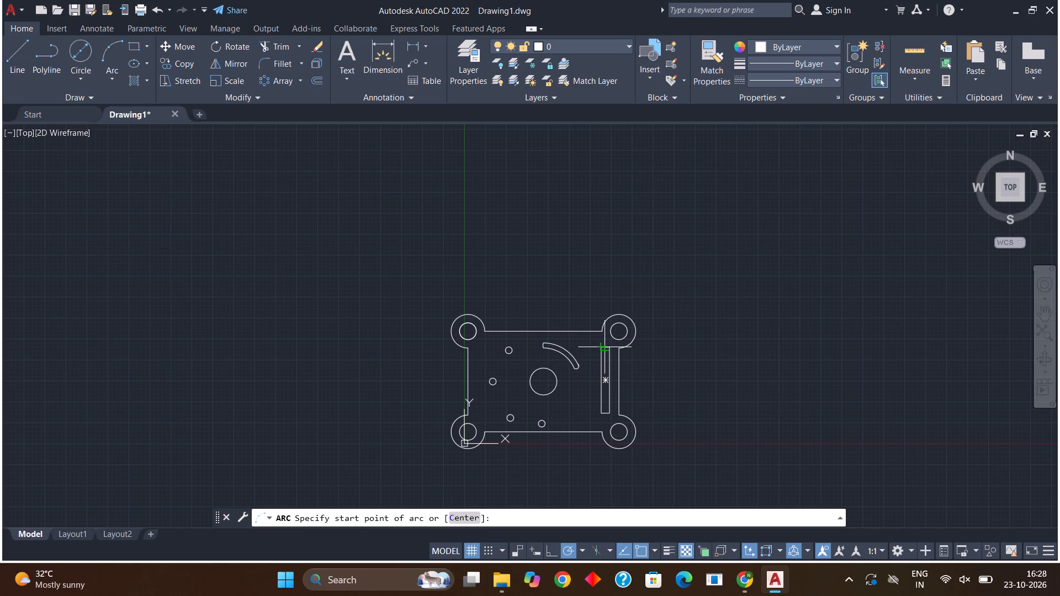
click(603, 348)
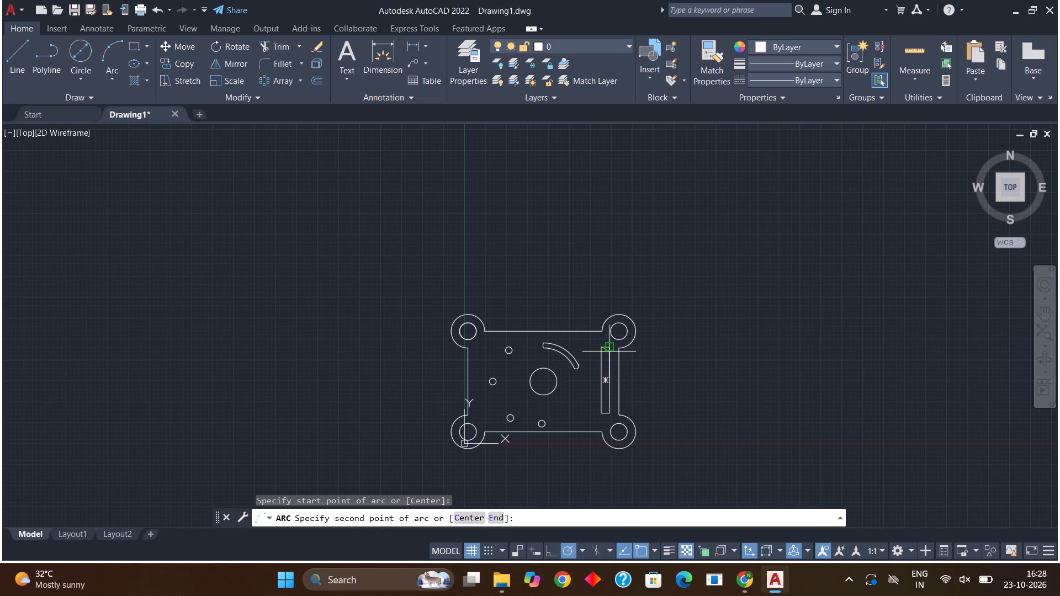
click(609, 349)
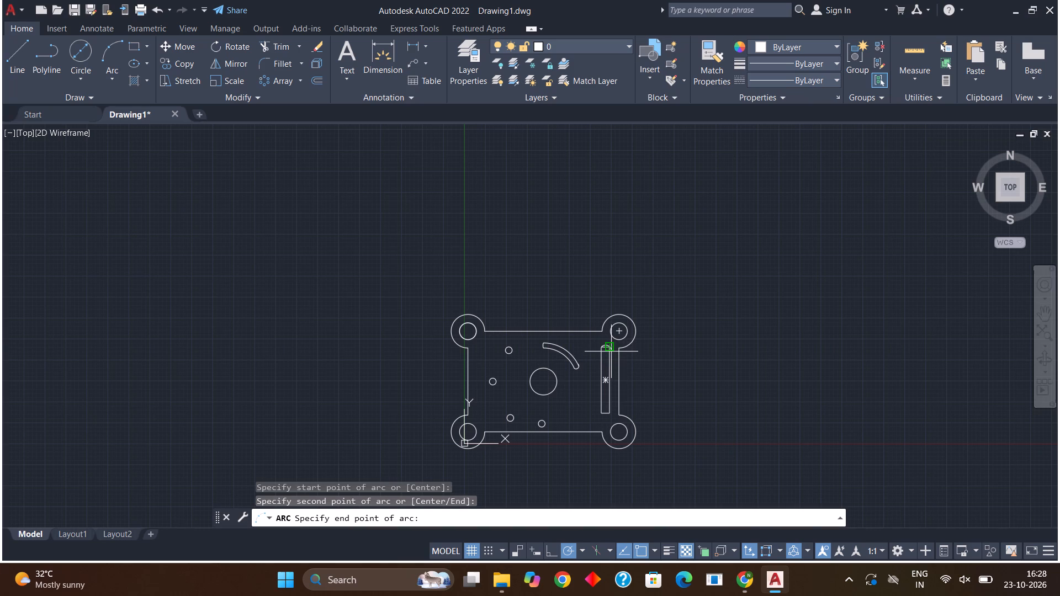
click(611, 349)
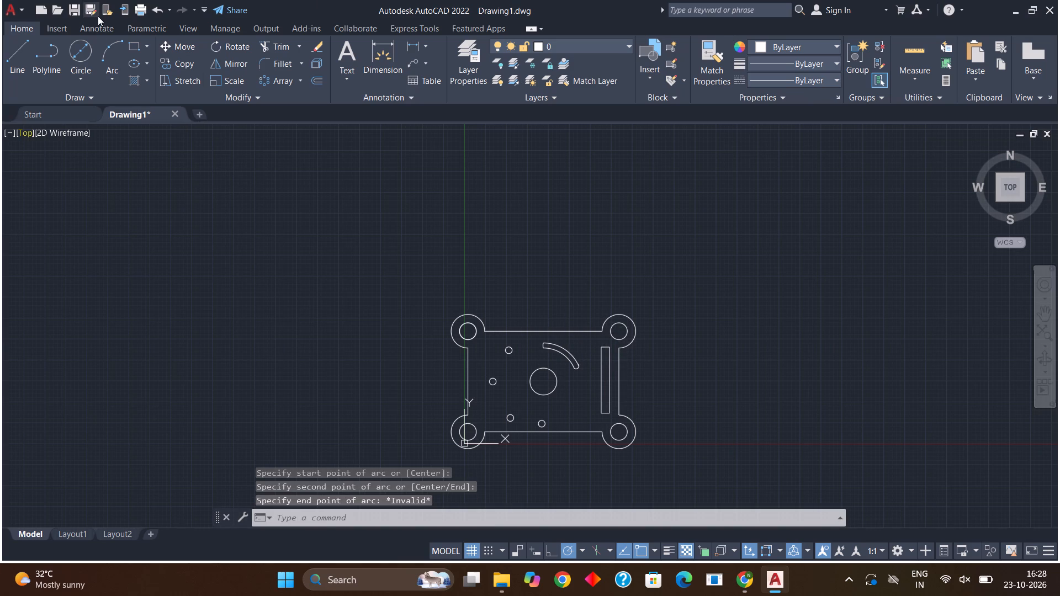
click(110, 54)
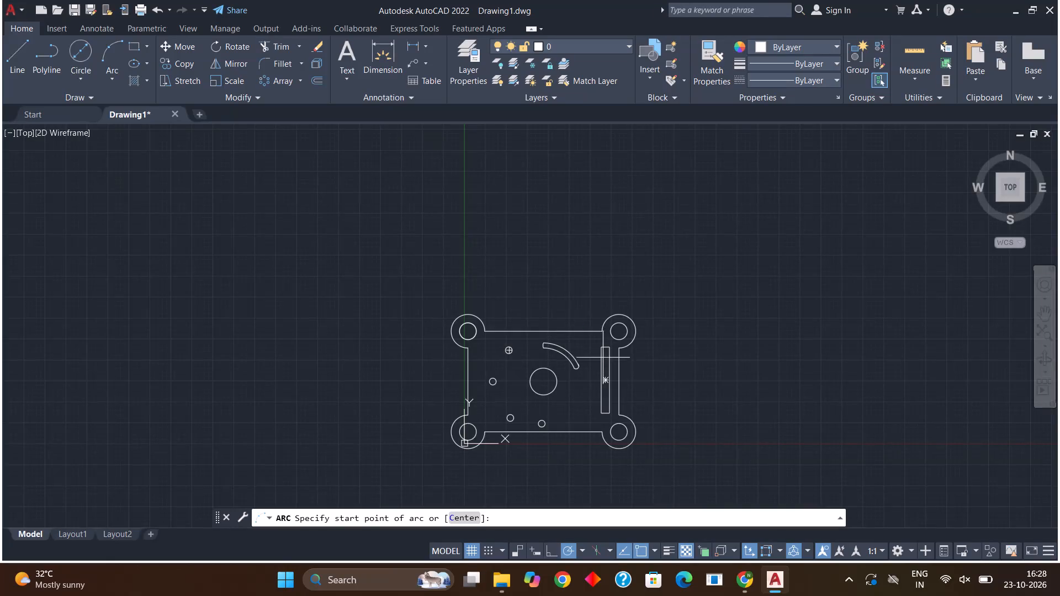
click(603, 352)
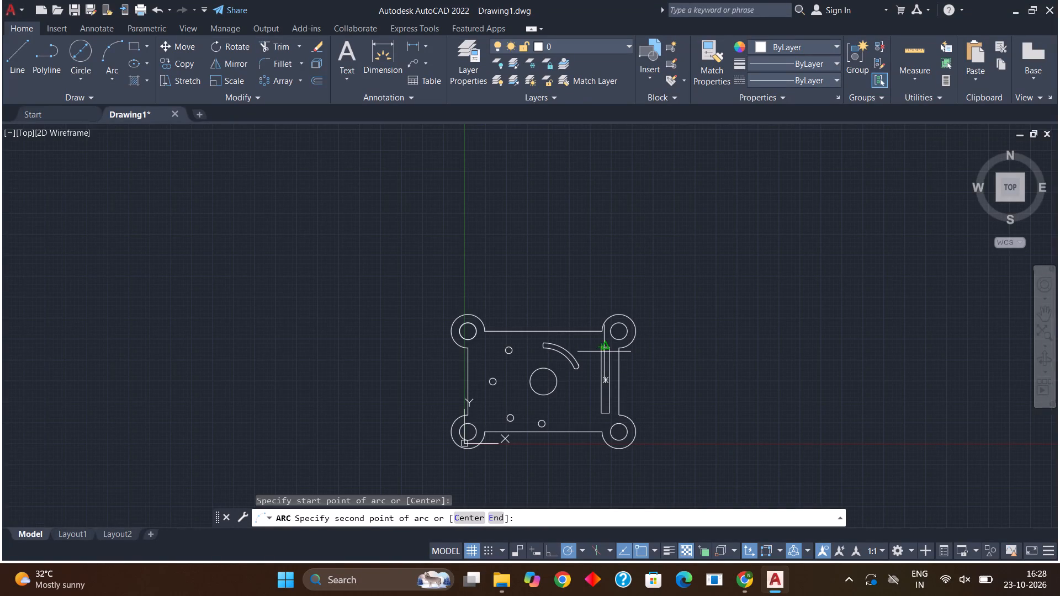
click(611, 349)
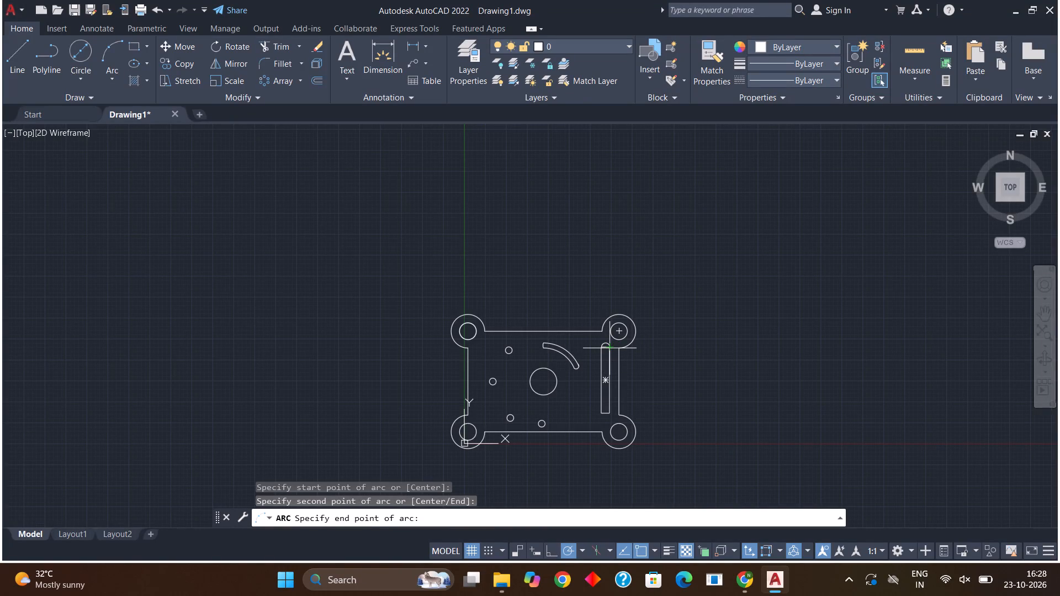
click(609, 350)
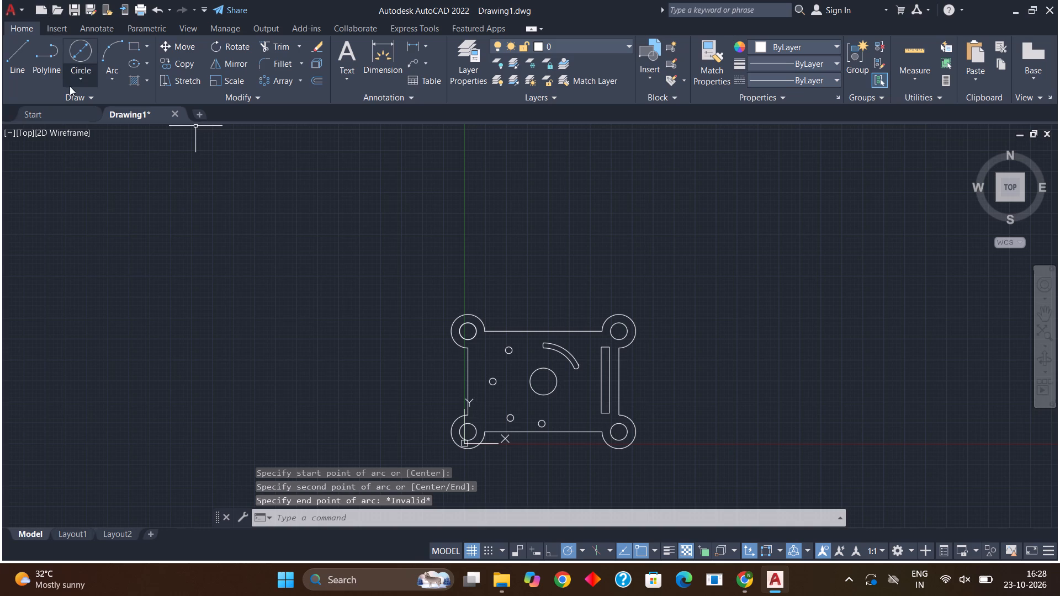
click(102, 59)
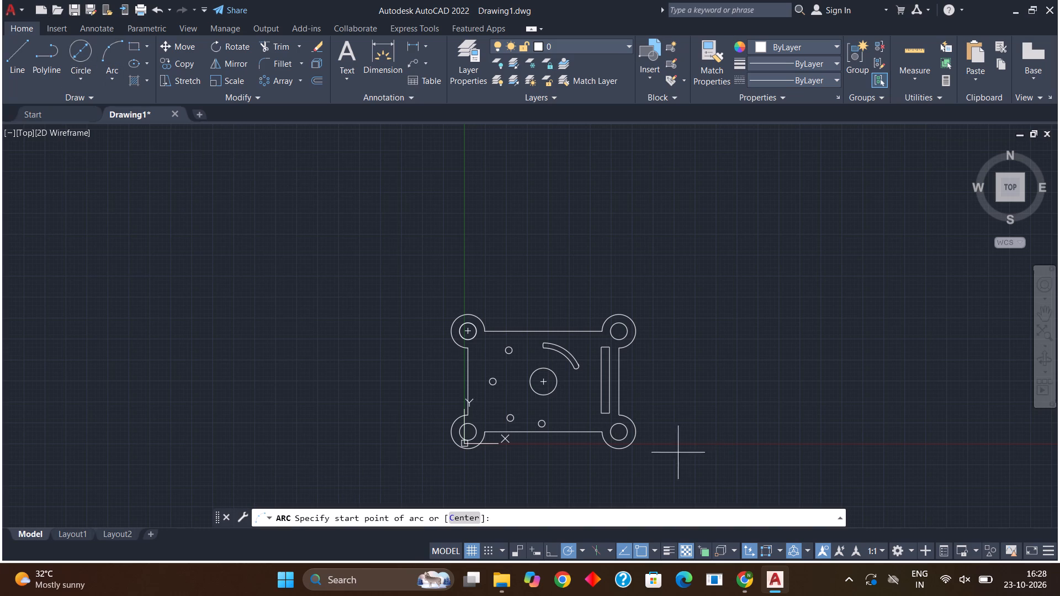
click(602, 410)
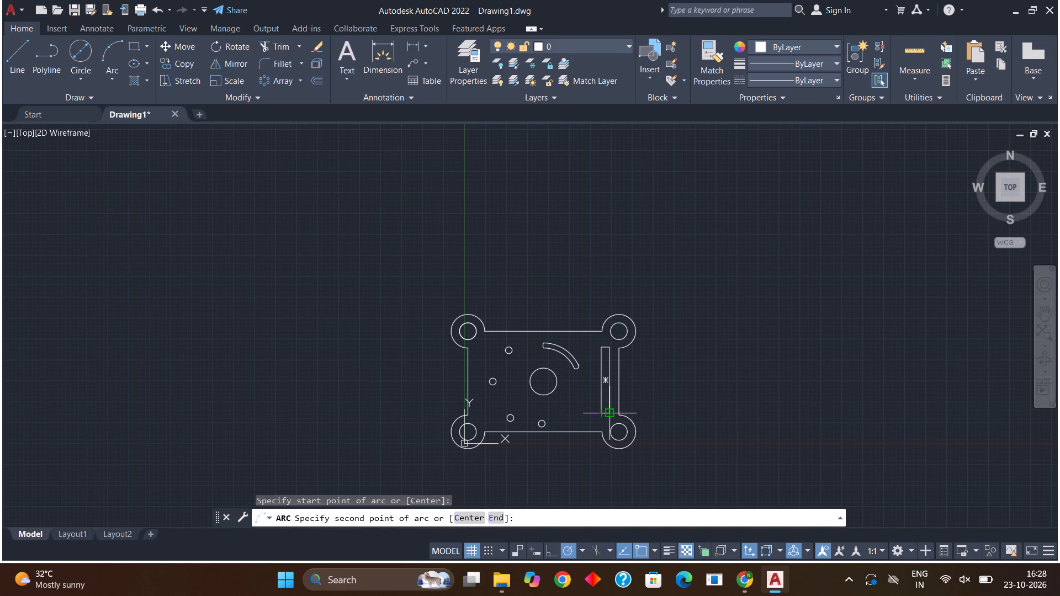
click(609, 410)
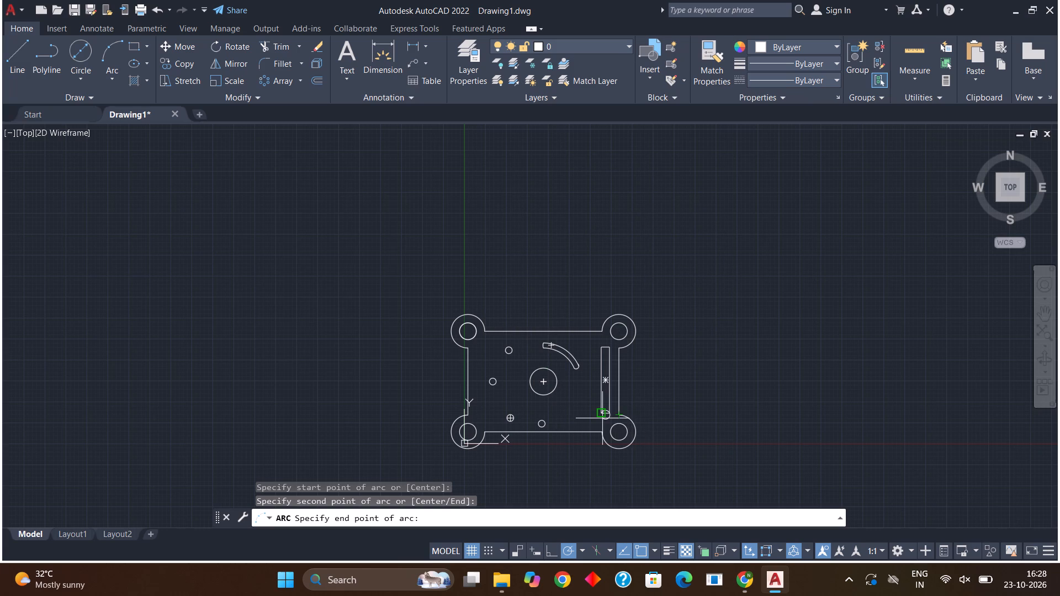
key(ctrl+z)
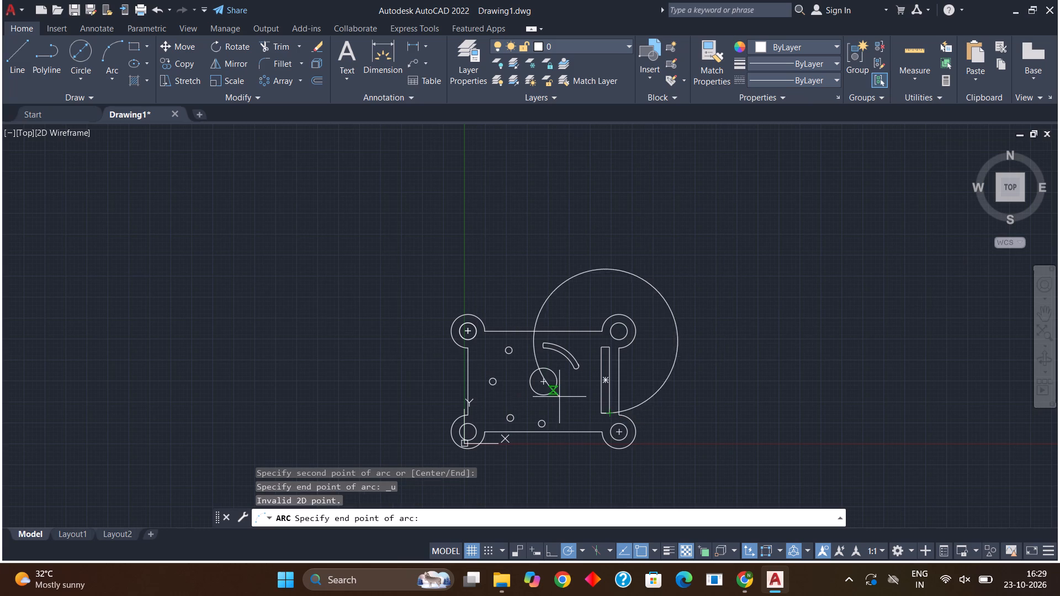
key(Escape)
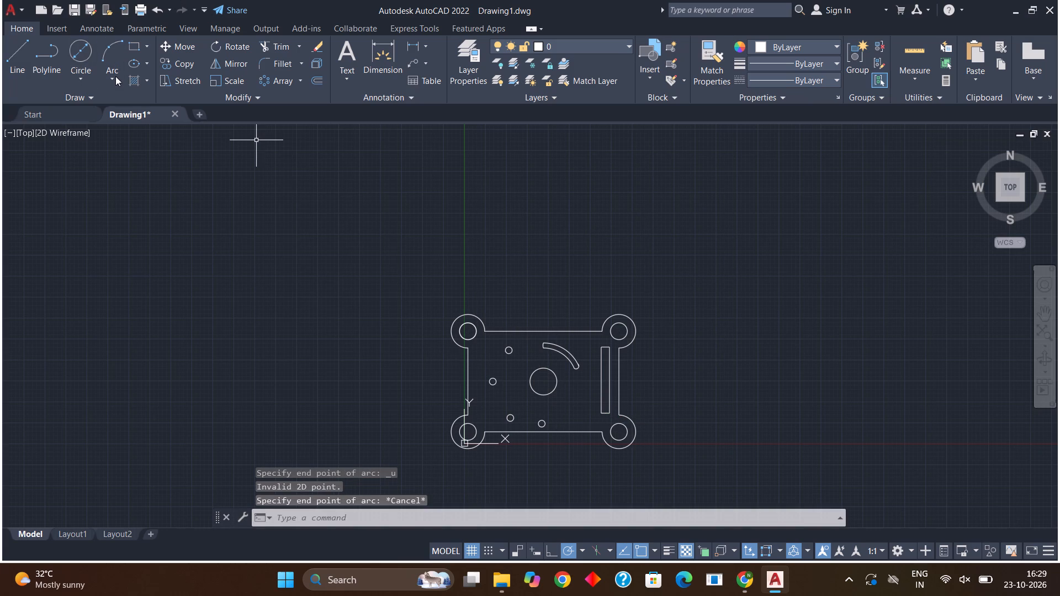
Draw a Start, End, Direction arc between the narrow rectangle's two lower corners, bulging outward below its bottom edge.
click(116, 76)
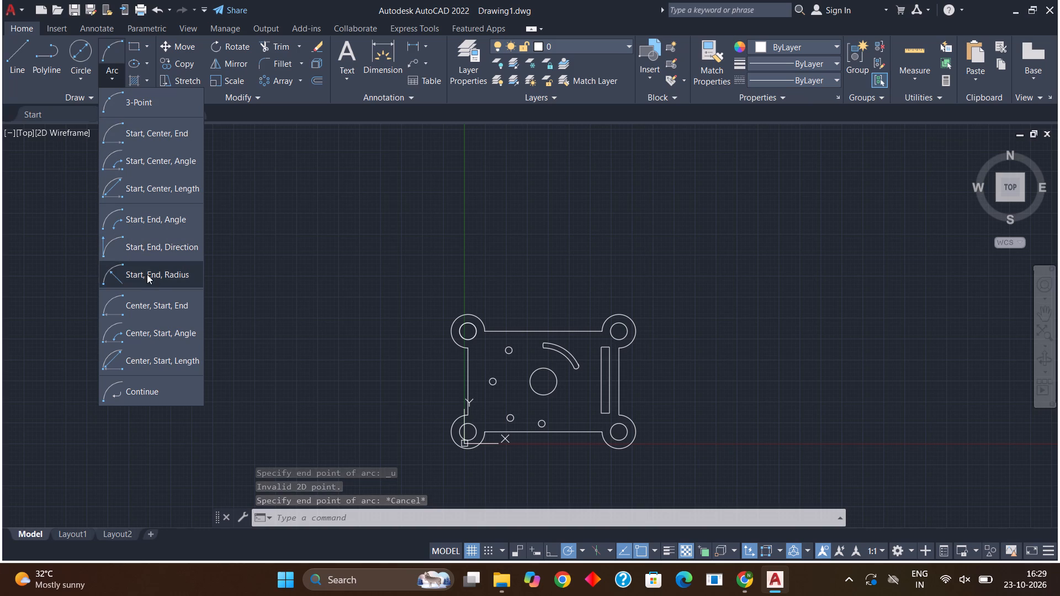
click(162, 253)
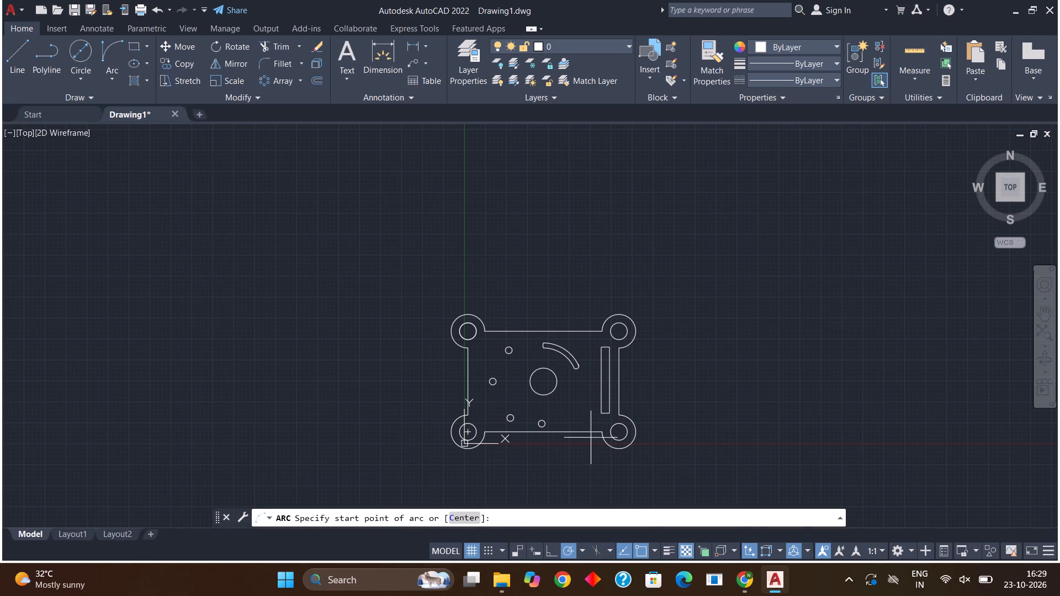
scroll(596, 422, up, 6)
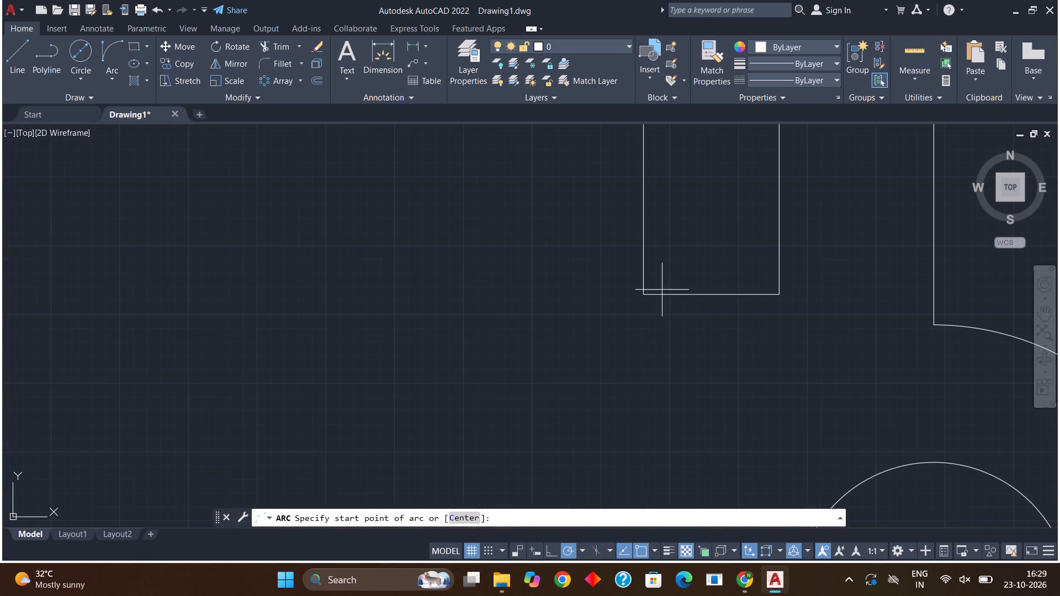
click(647, 290)
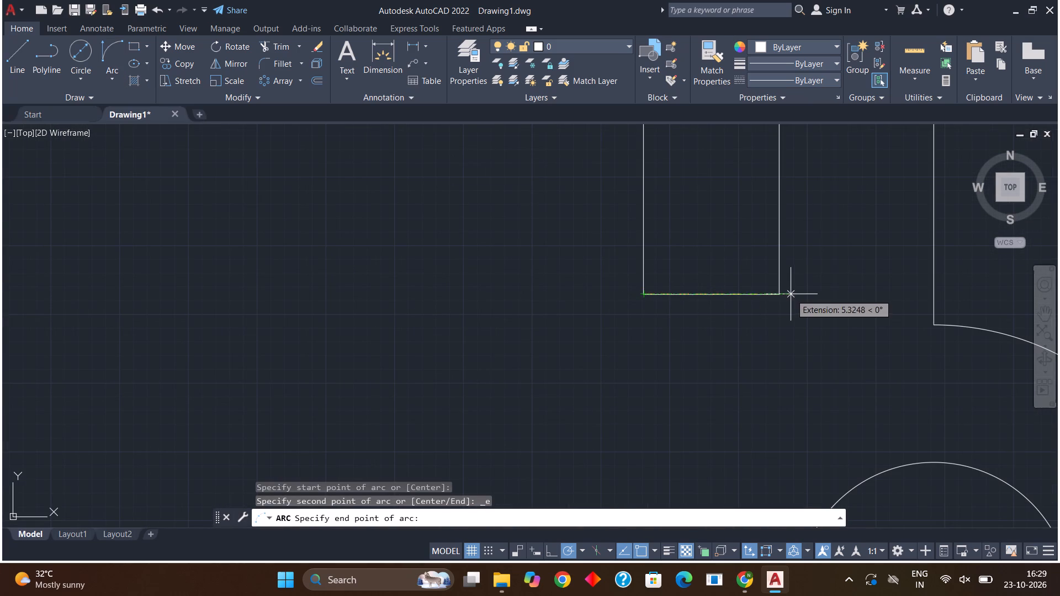
click(780, 293)
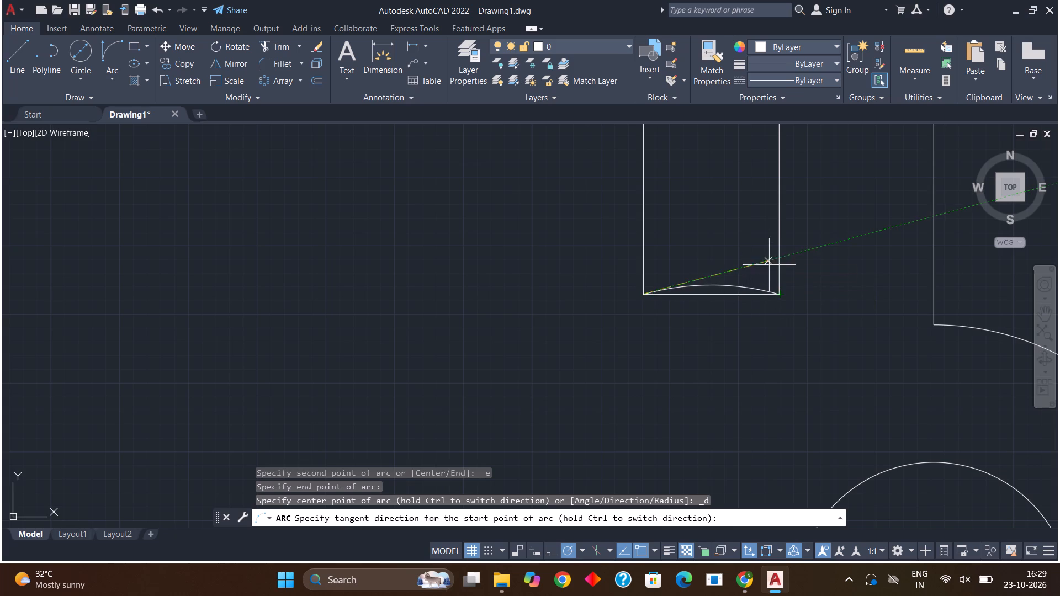
click(744, 396)
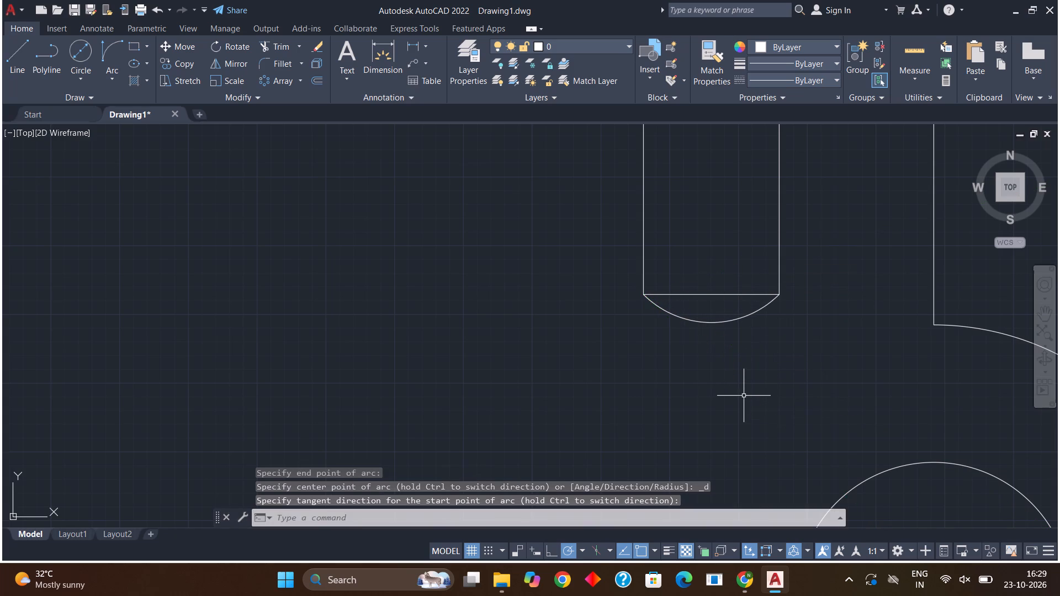
Draw a Start, End, Direction arc between the narrow rectangle's two upper corners, bulging outward above its top edge.
scroll(722, 360, down, 4)
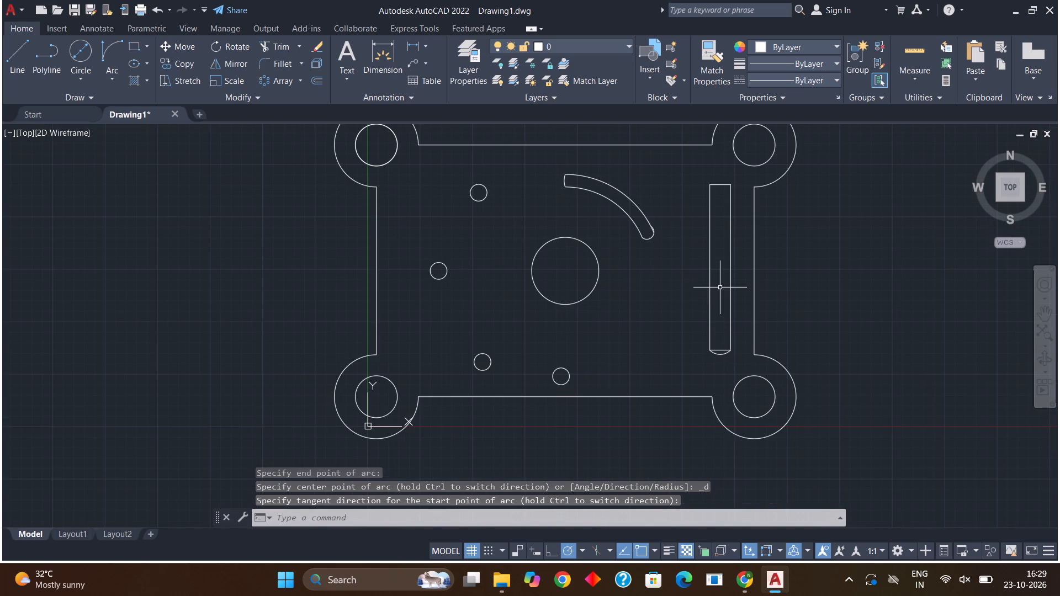
middle_drag(721, 295, 720, 352)
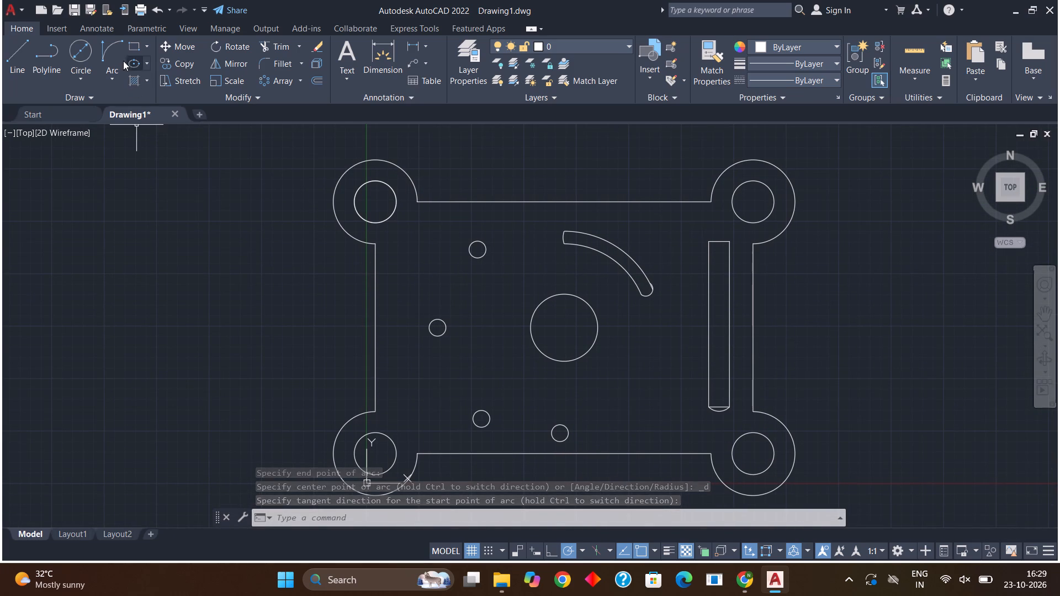
click(115, 53)
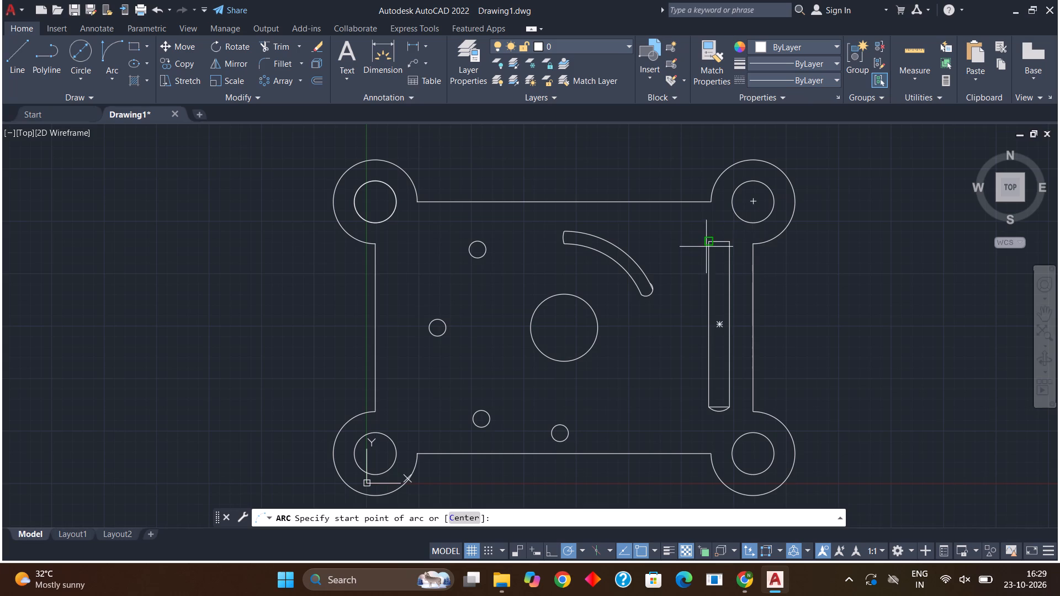
click(709, 244)
click(733, 242)
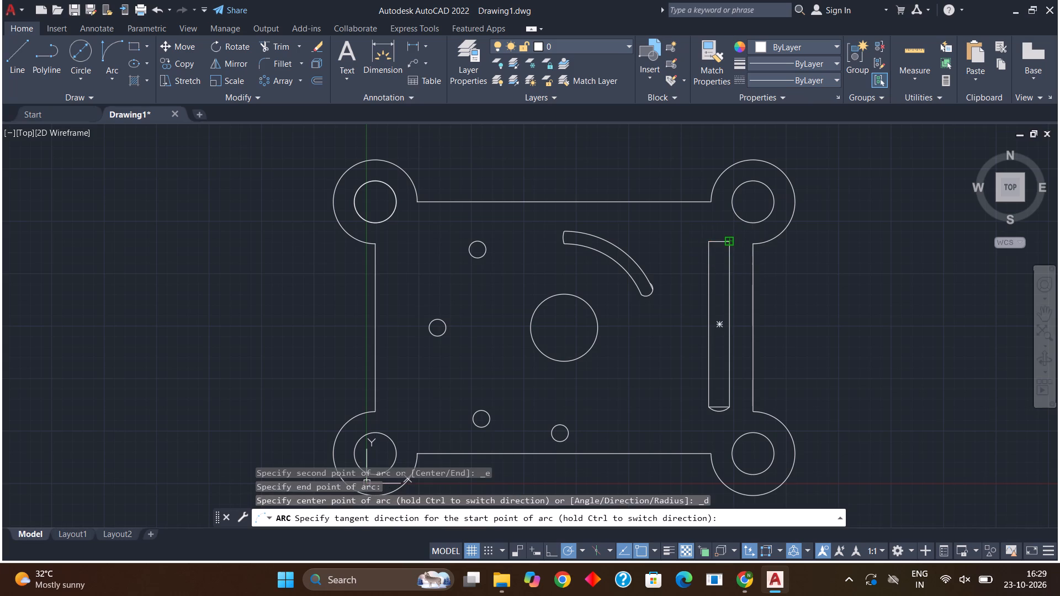
click(727, 184)
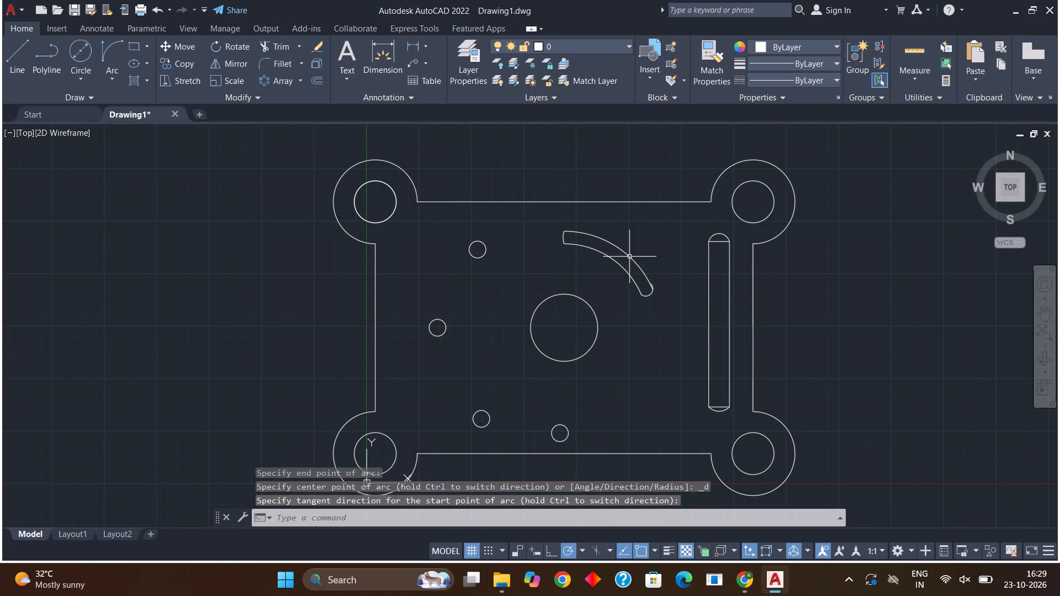
Trim away the narrow rectangle's straight top and bottom edges inside the end arcs, leaving a round-ended slot.
click(272, 47)
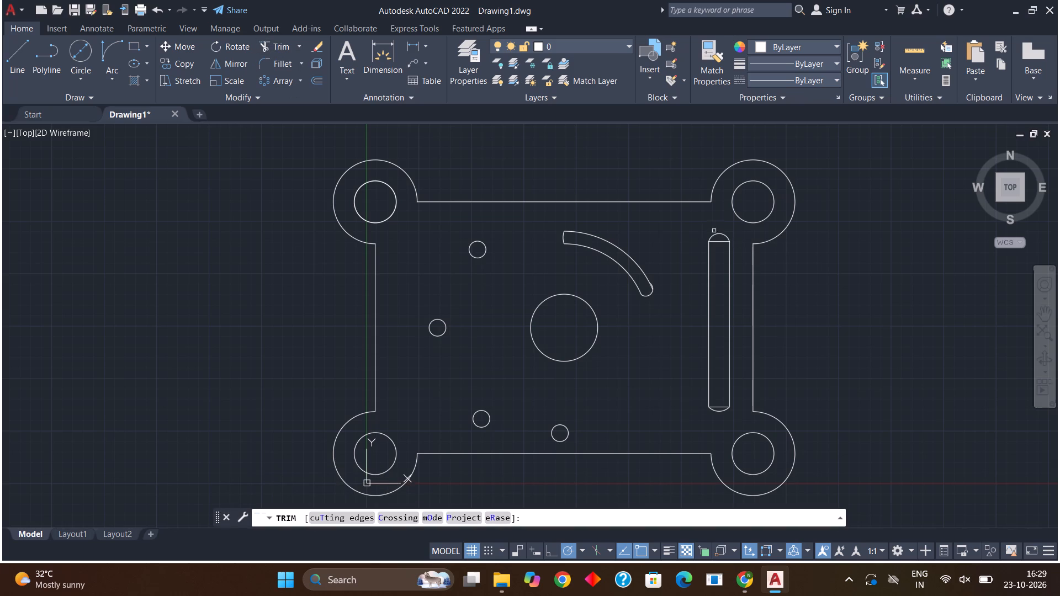
click(718, 242)
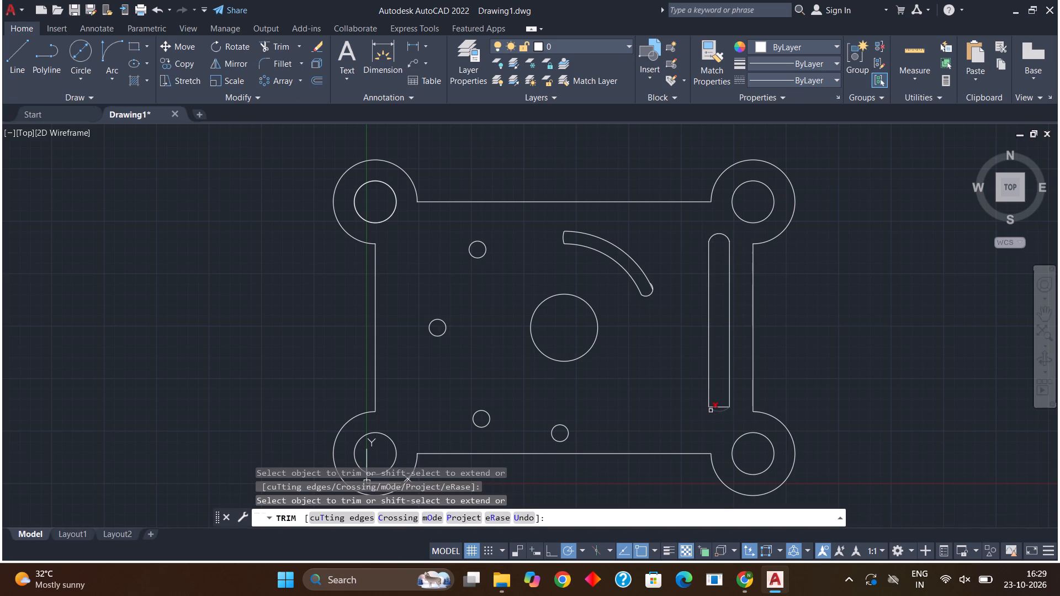
click(715, 405)
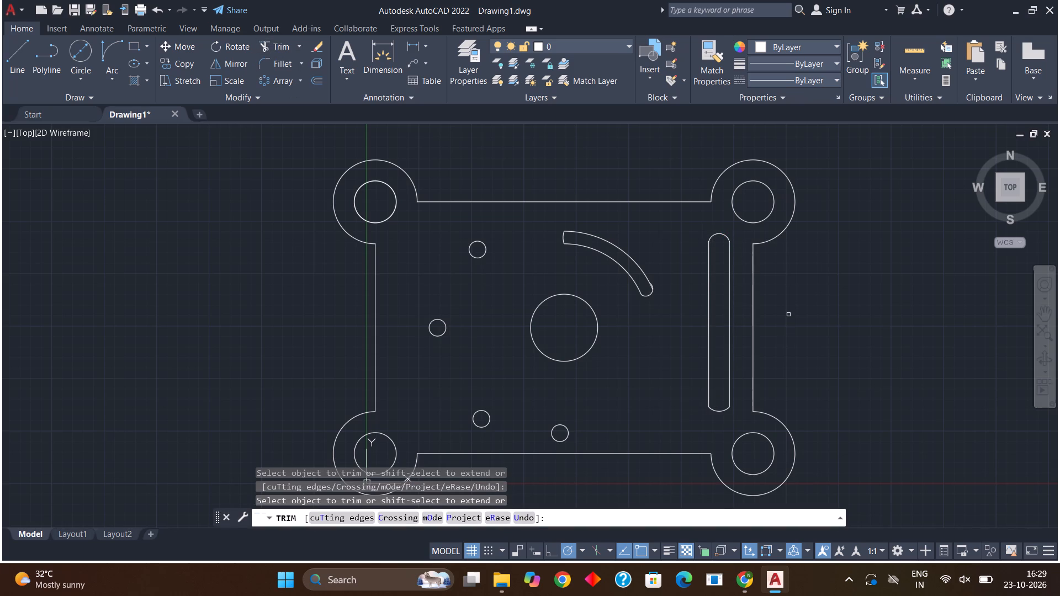
key(Escape)
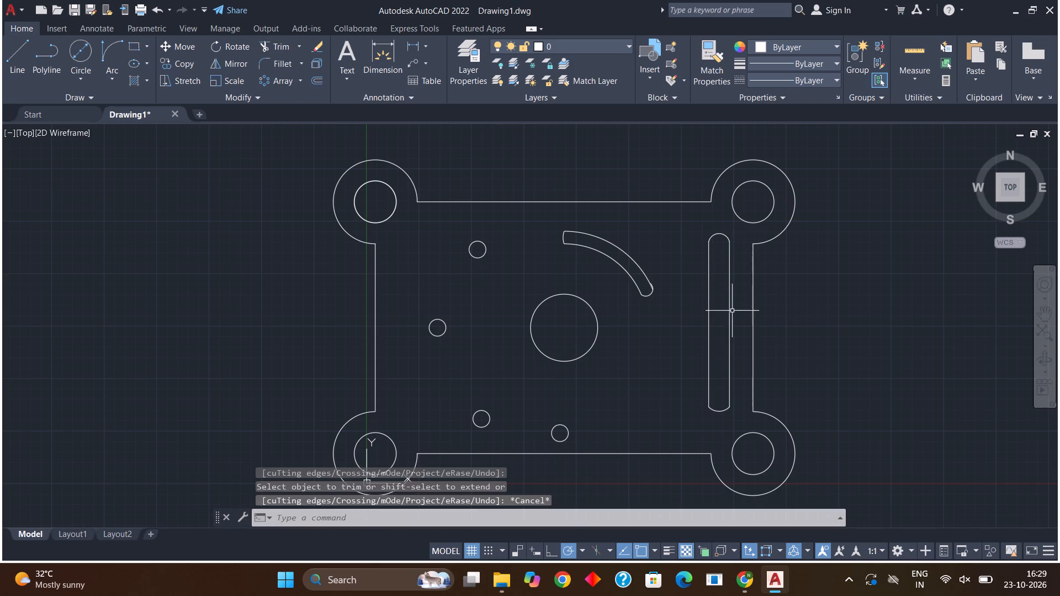
Copy the vertical round-ended slot's two sides and end arcs about 74.23 units horizontally to the plate's left side.
click(192, 70)
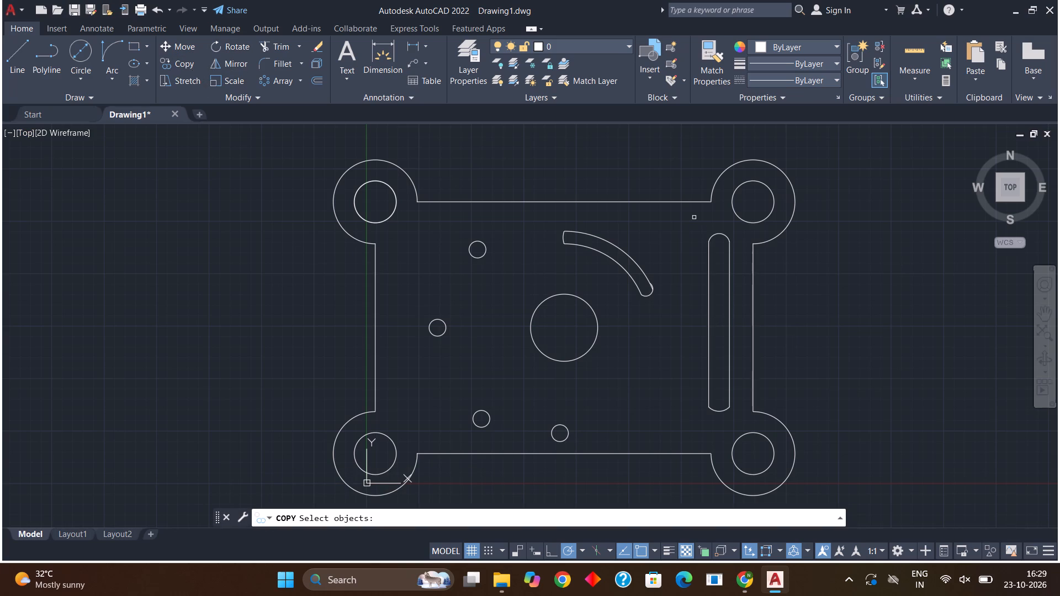
click(709, 298)
click(732, 301)
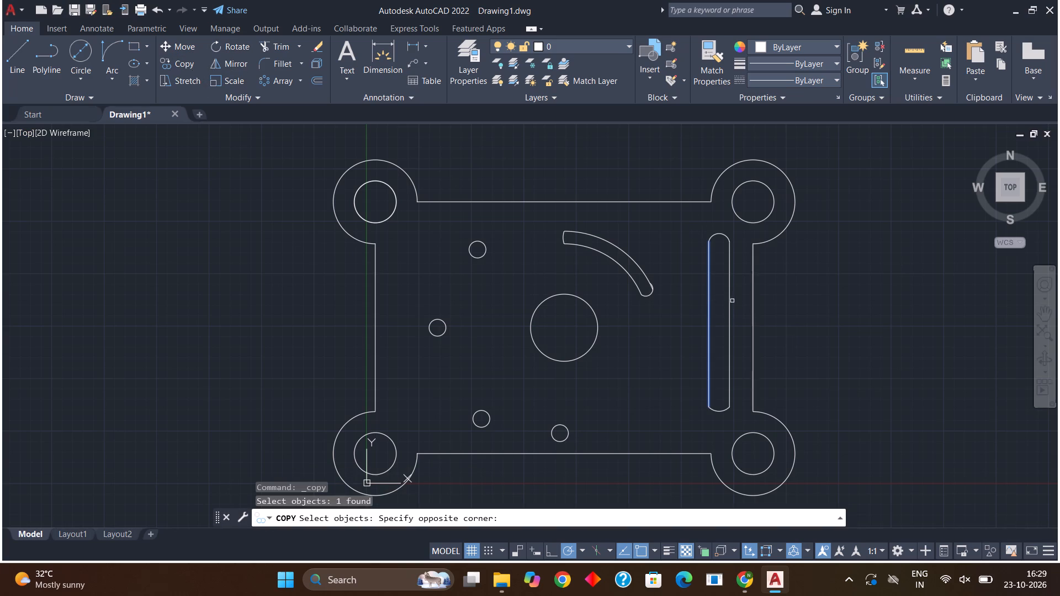
click(724, 294)
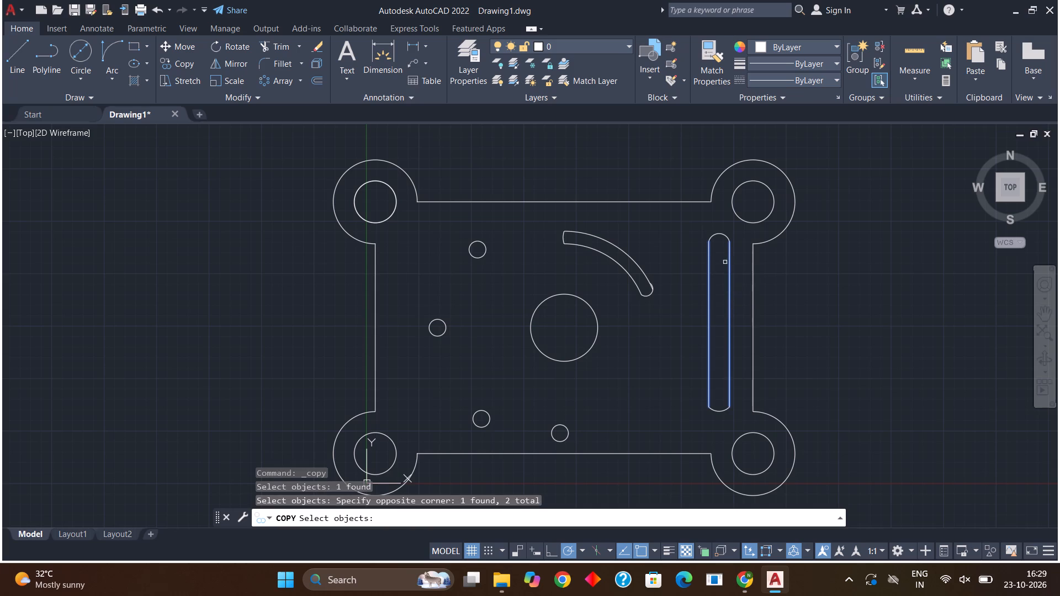
click(719, 232)
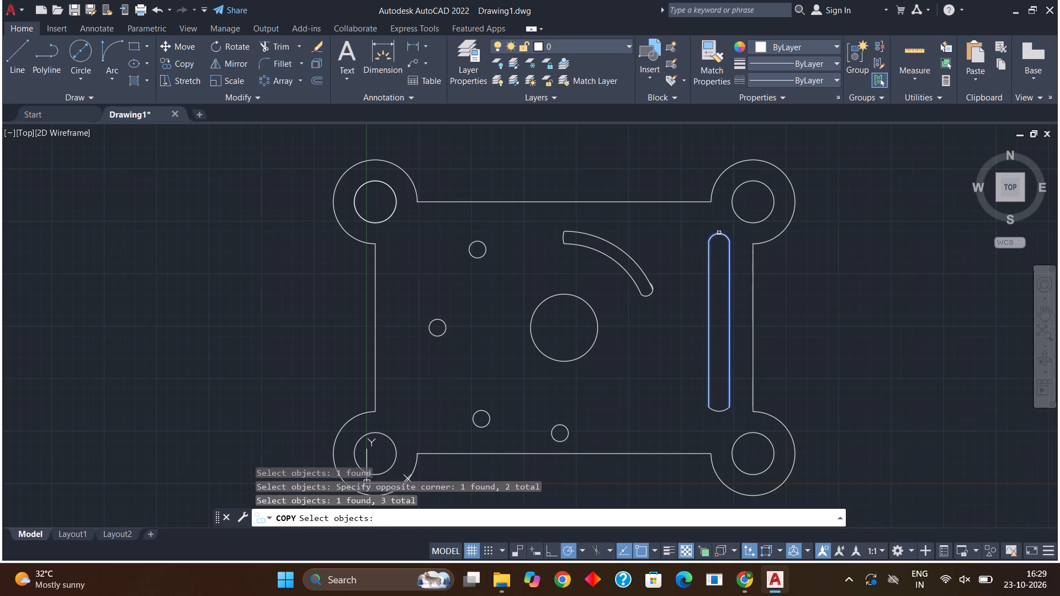
click(718, 412)
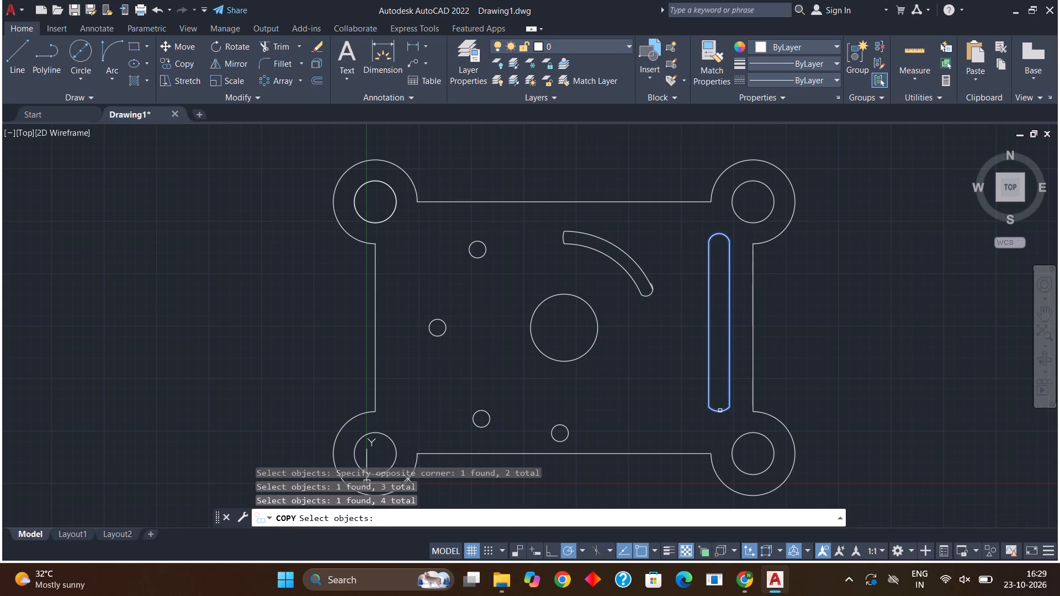
key(Return)
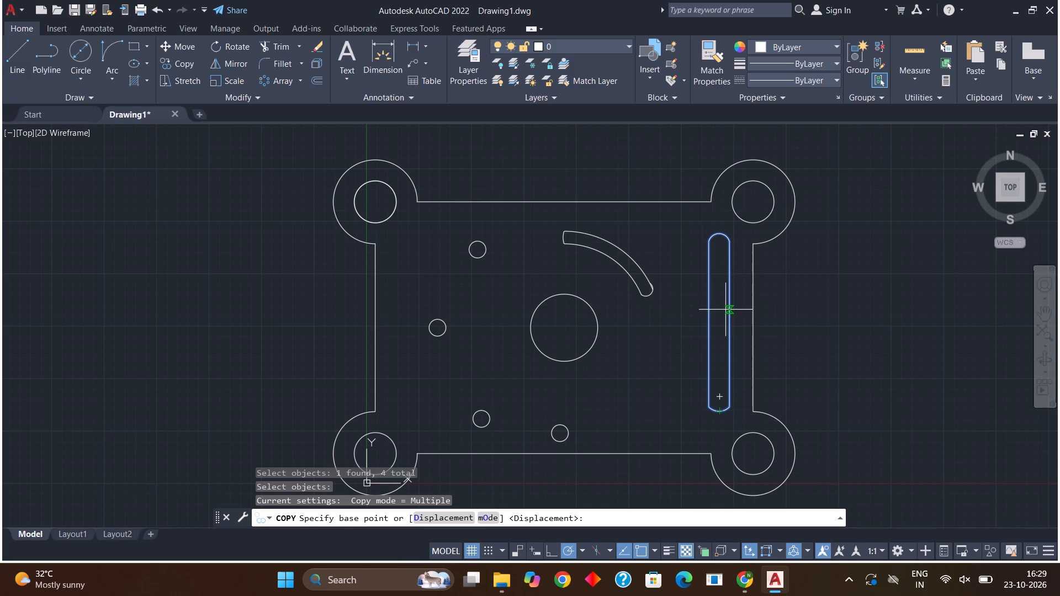
drag(722, 313, 477, 311)
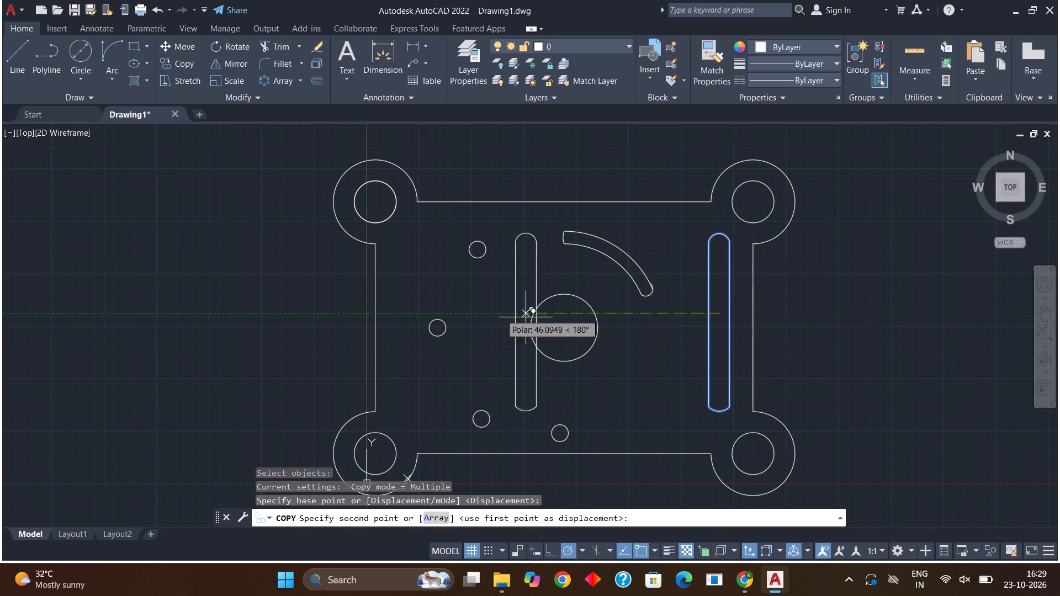
drag(477, 311, 407, 307)
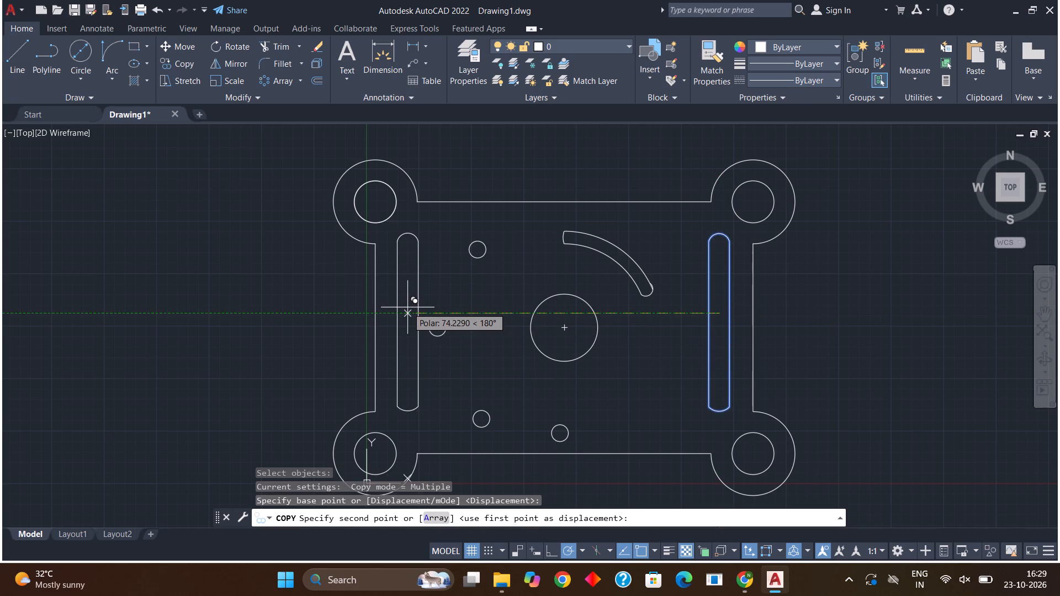
drag(407, 307, 407, 307)
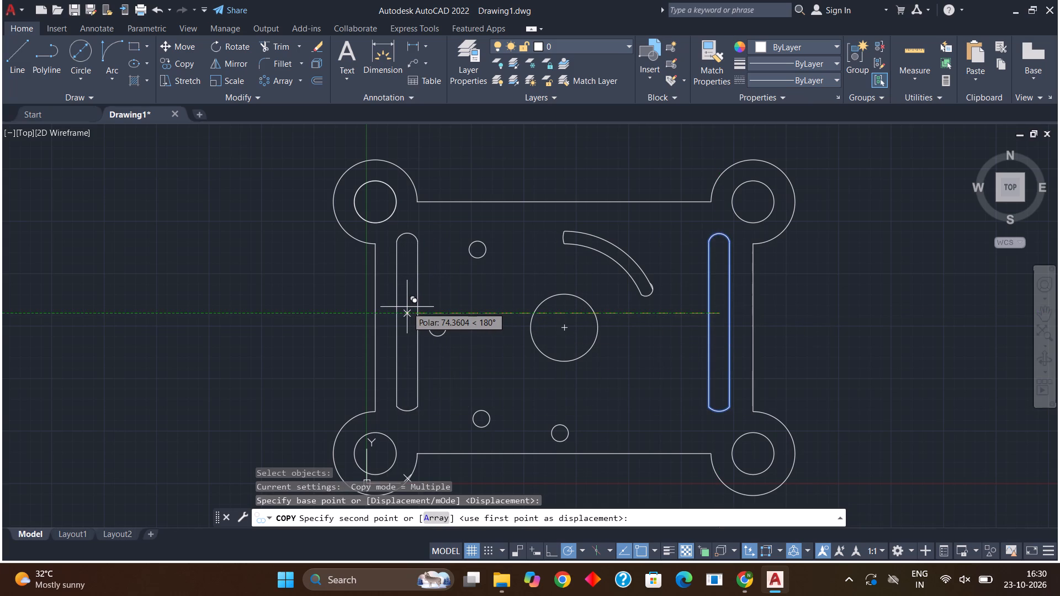
drag(407, 307, 407, 305)
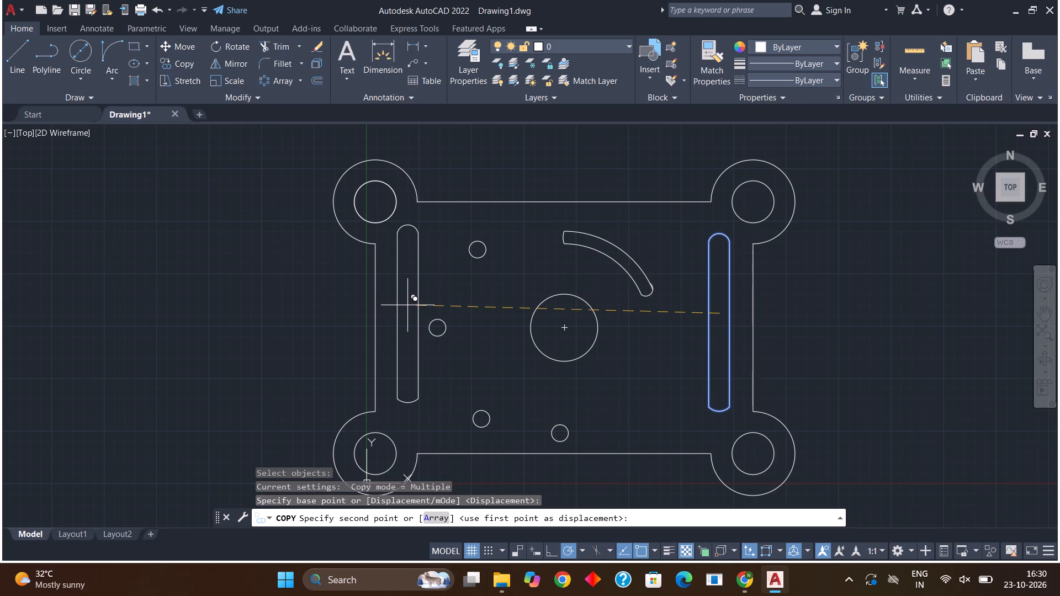
drag(407, 305, 407, 310)
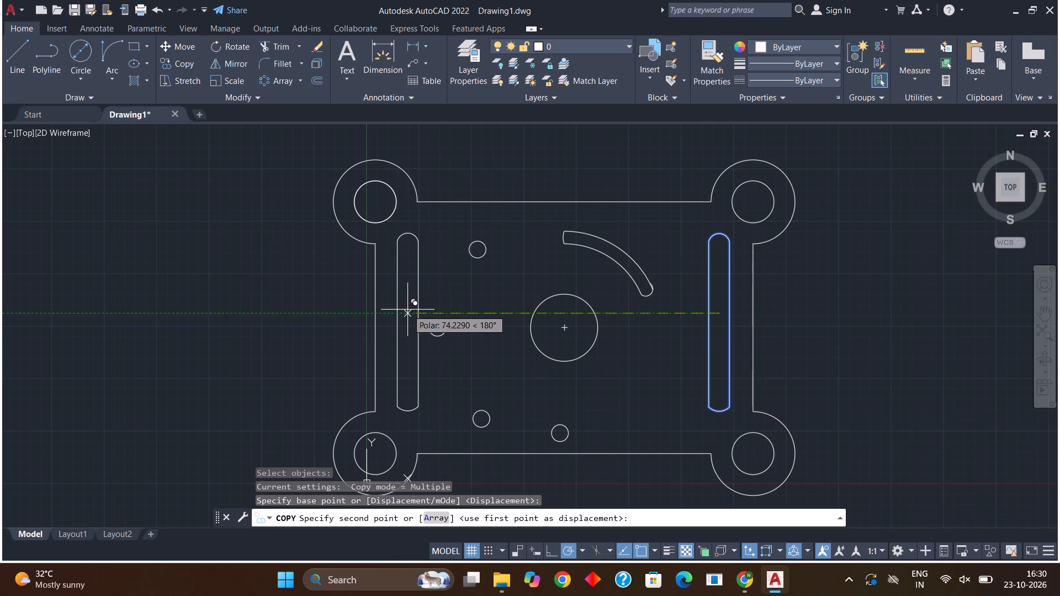
click(407, 310)
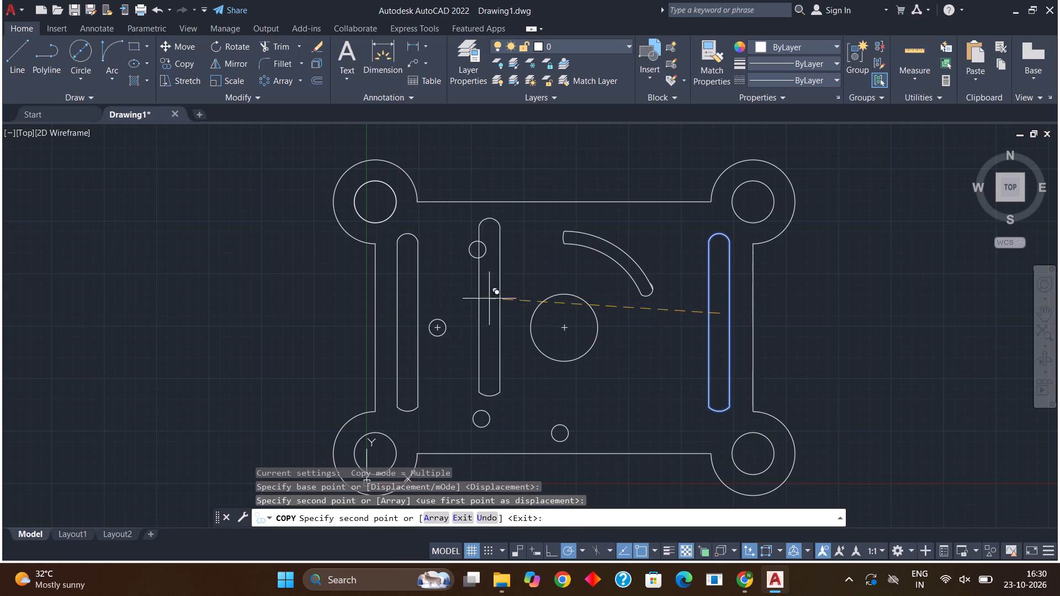
key(Escape)
Select all of the plate's geometry and copy it to the clipboard.
scroll(532, 291, down, 2)
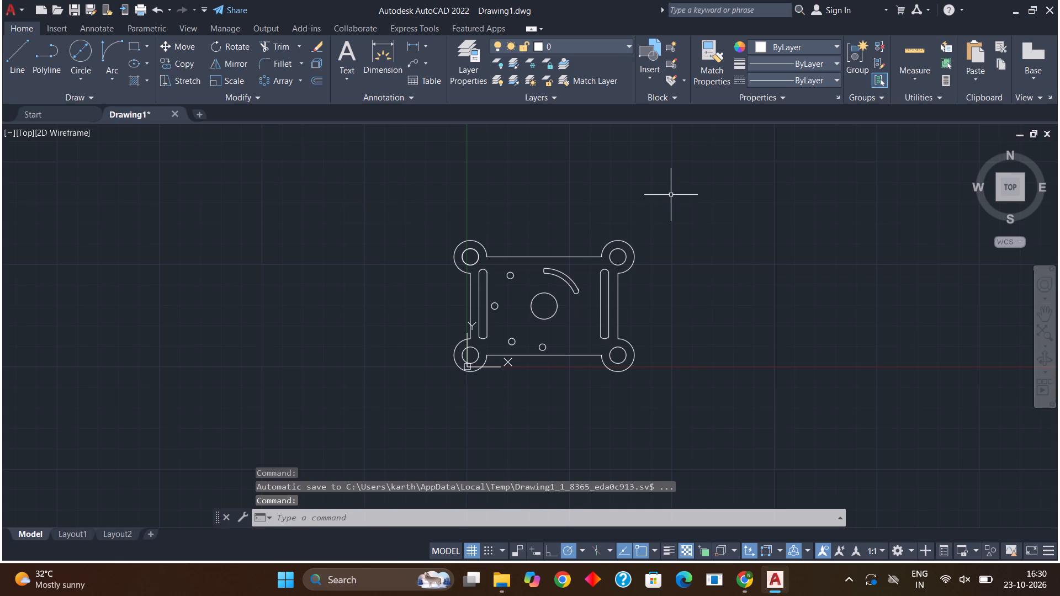
drag(671, 193, 524, 503)
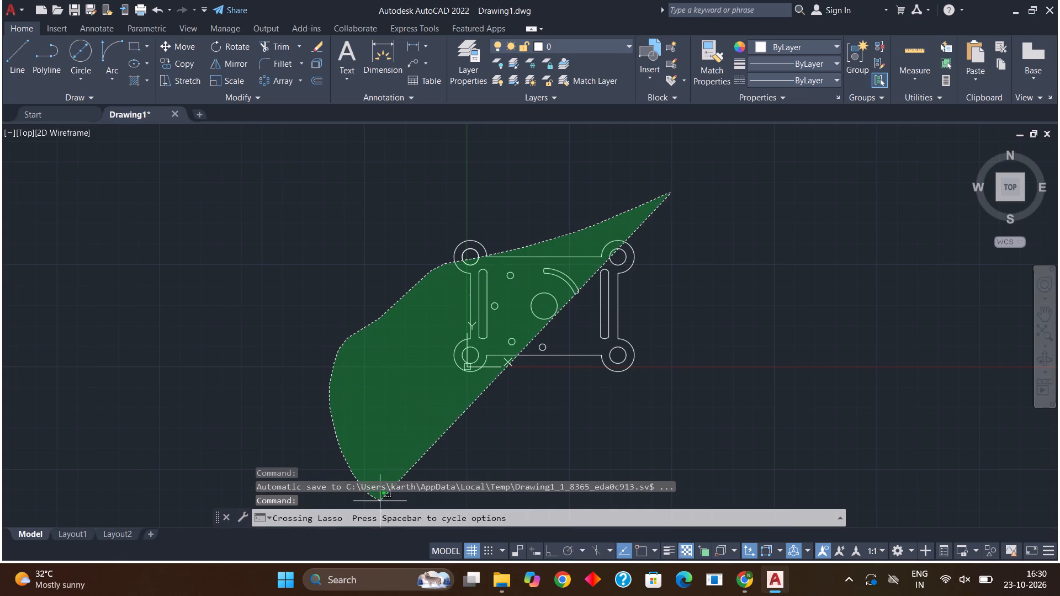
drag(524, 503, 689, 354)
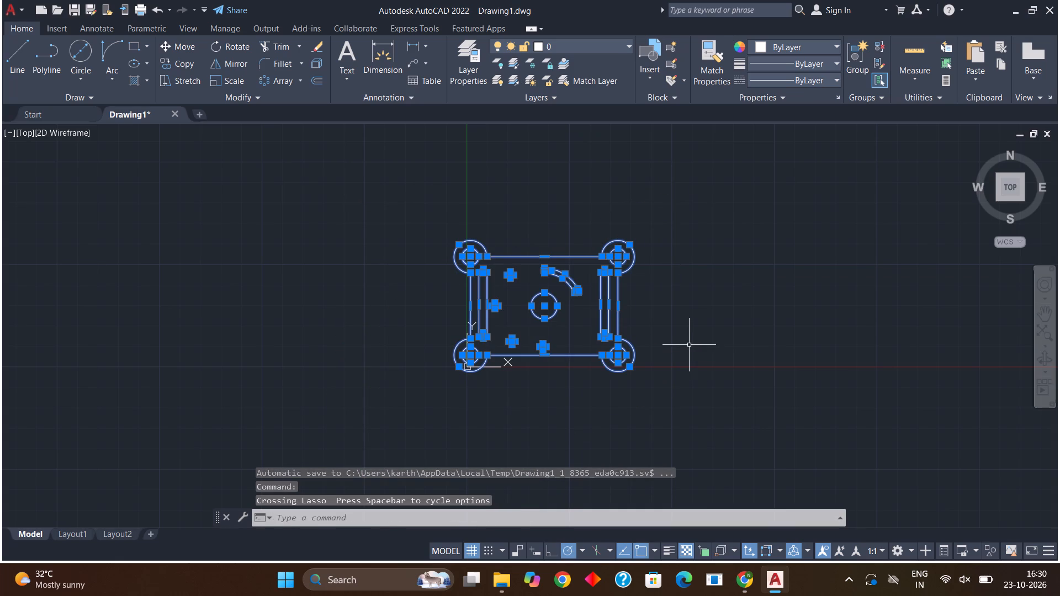
key(ctrl+c)
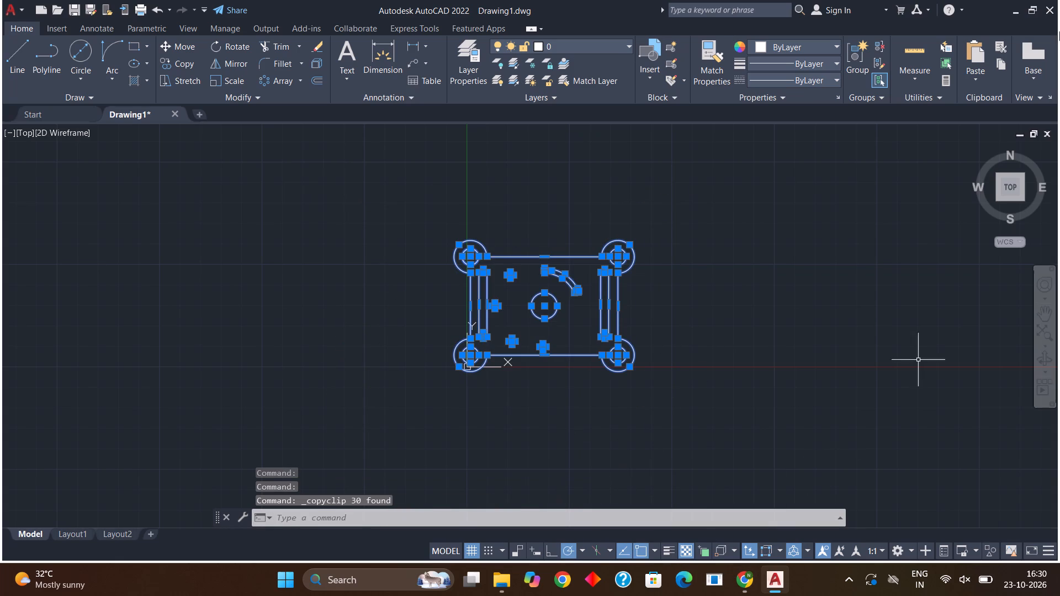
Switch to the desktop and launch Fuji.
click(1013, 7)
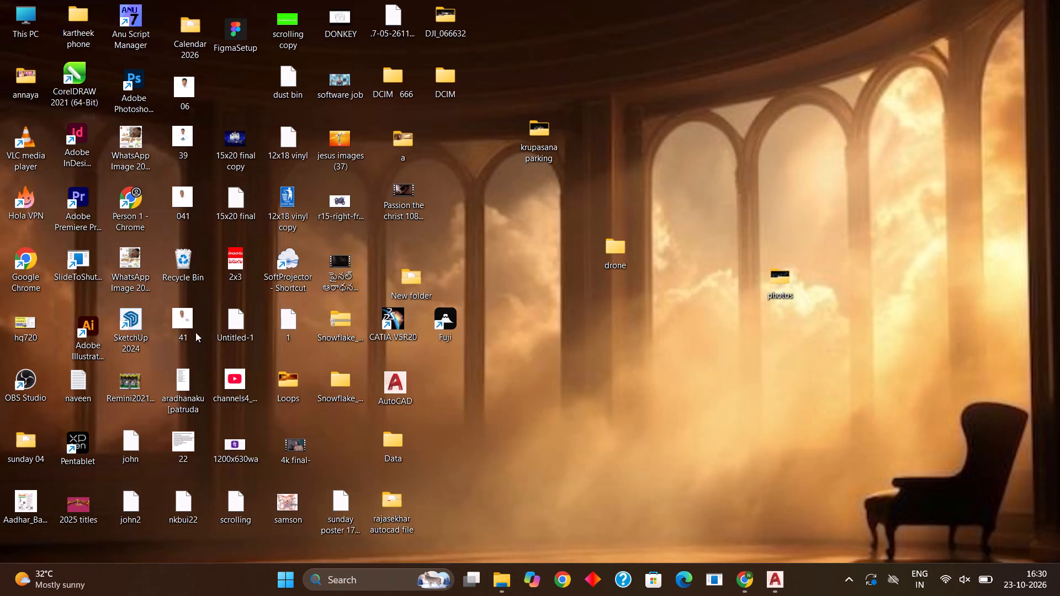
click(434, 320)
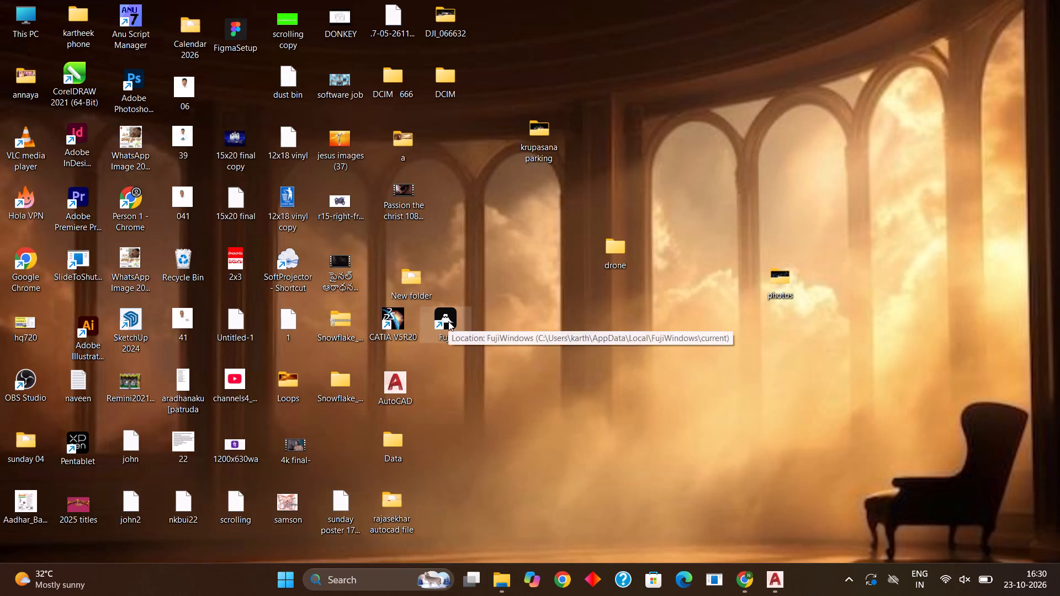
double_click(448, 321)
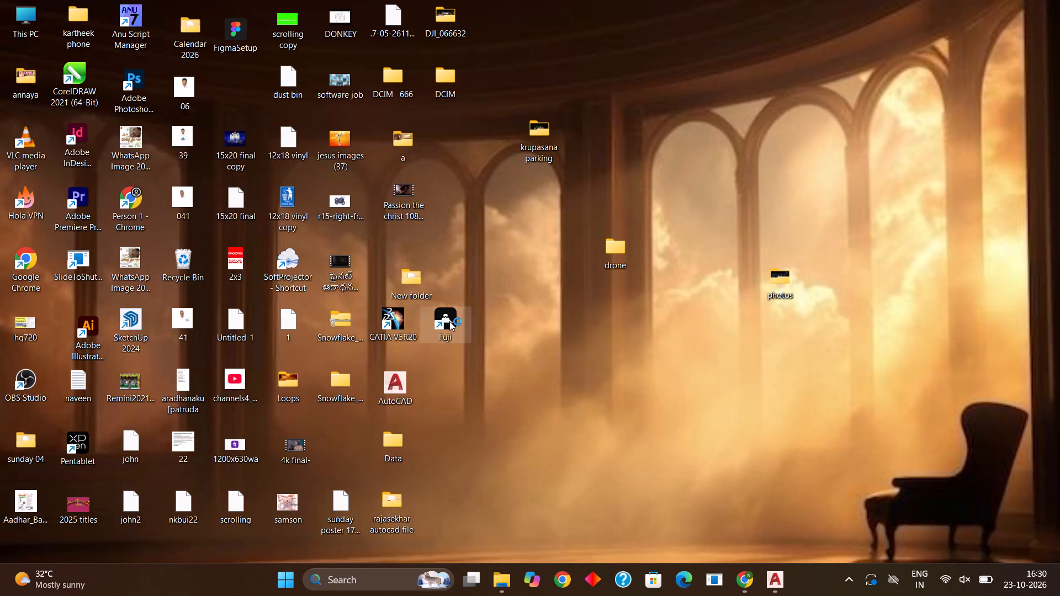